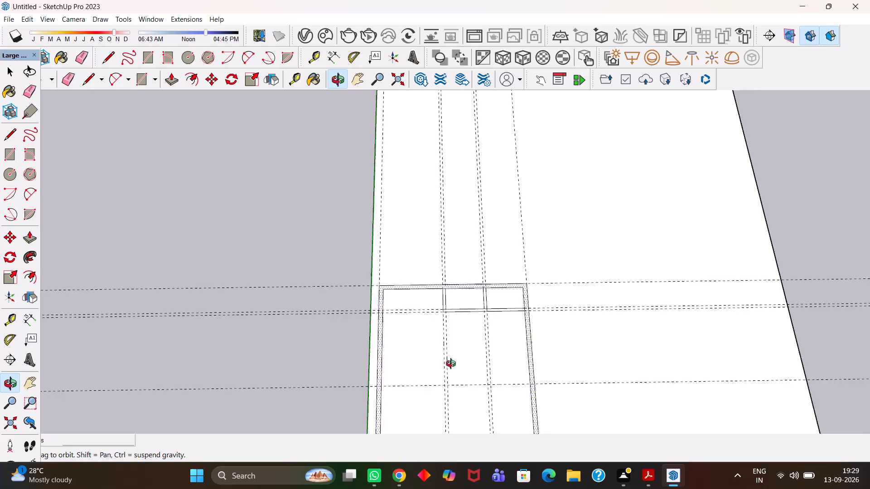
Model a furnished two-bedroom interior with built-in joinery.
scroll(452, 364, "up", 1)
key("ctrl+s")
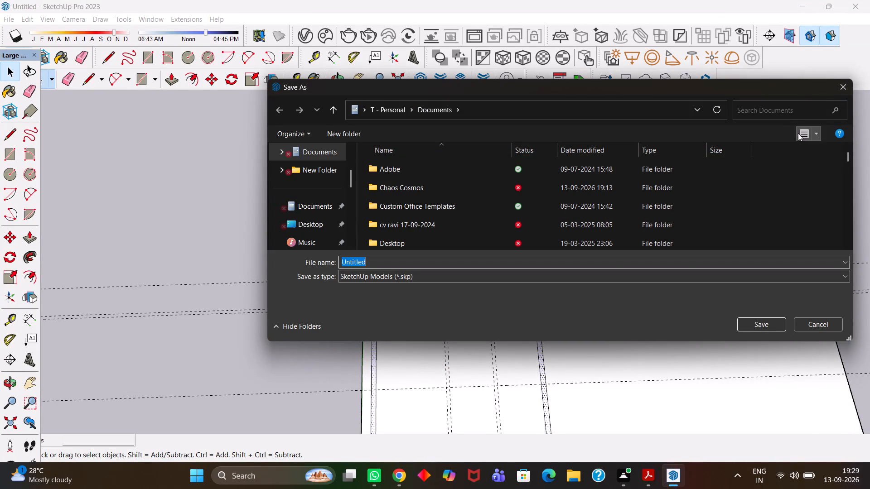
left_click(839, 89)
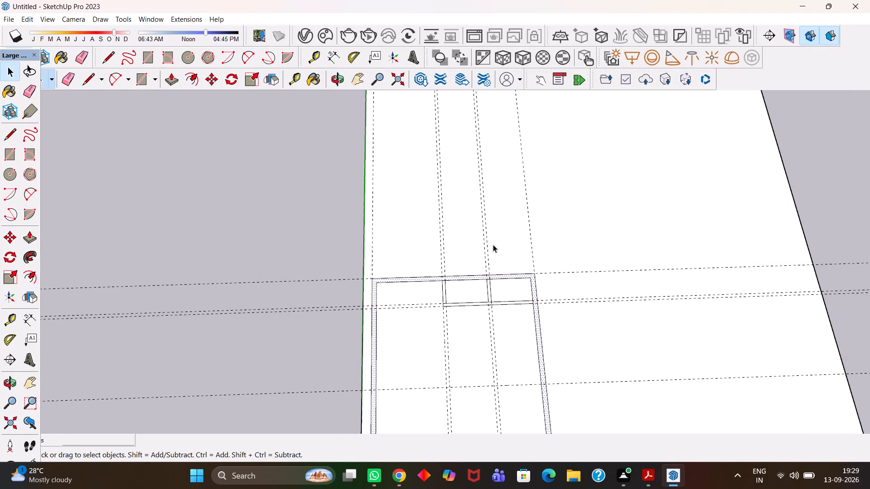
Examine the floor plan's outer wall outline, the partitions of the two small rooms and the guides crossing them.
key("h")
scroll(489, 245, "up", 7)
left_click_drag(459, 336, 455, 249)
scroll(369, 278, "up", 3)
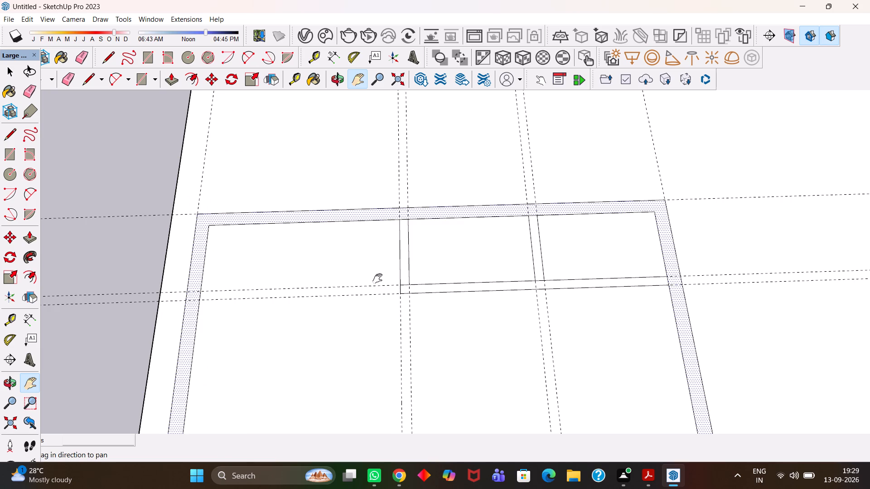
scroll(391, 262, "down", 1)
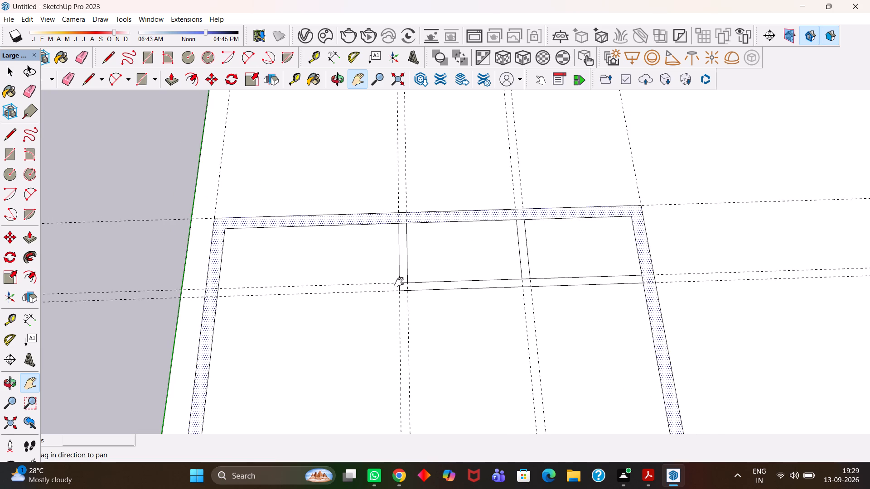
scroll(399, 282, "down", 2)
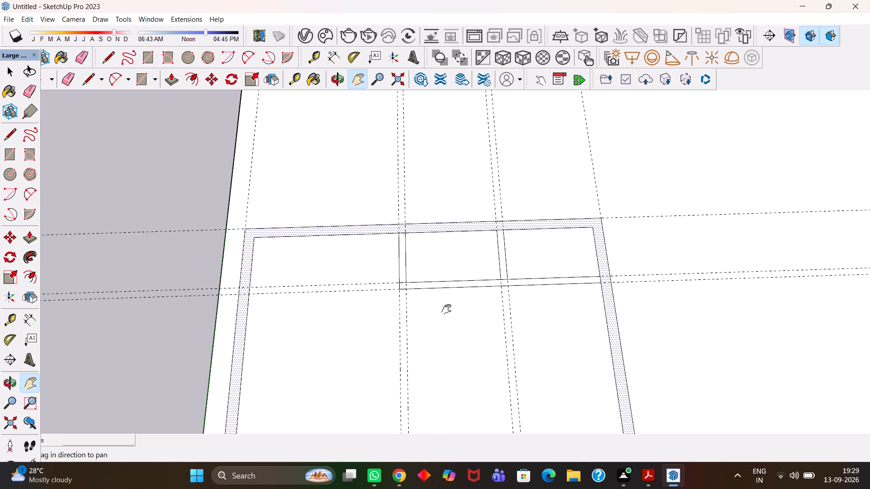
scroll(446, 309, "down", 4)
scroll(436, 285, "up", 4)
scroll(435, 285, "down", 9)
middle_click_drag(469, 270, 471, 321)
scroll(471, 321, "up", 3)
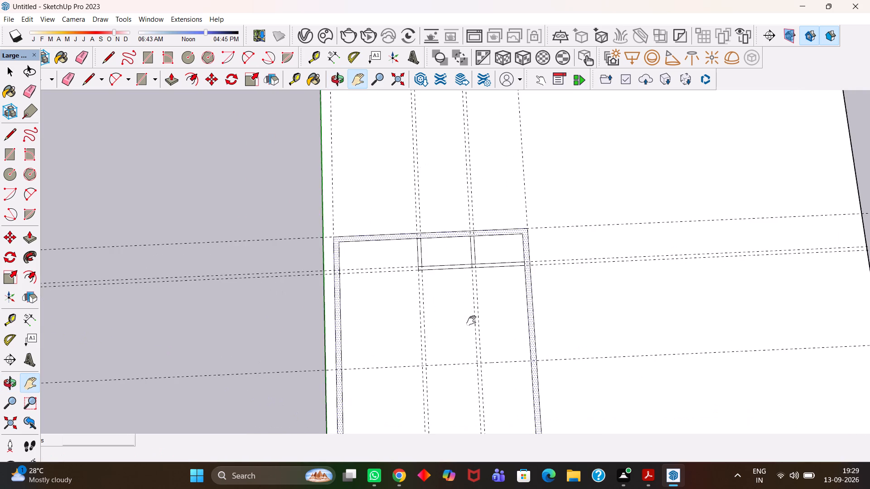
scroll(471, 321, "up", 2)
scroll(449, 331, "down", 3)
left_click_drag(443, 339, 430, 297)
scroll(435, 279, "up", 3)
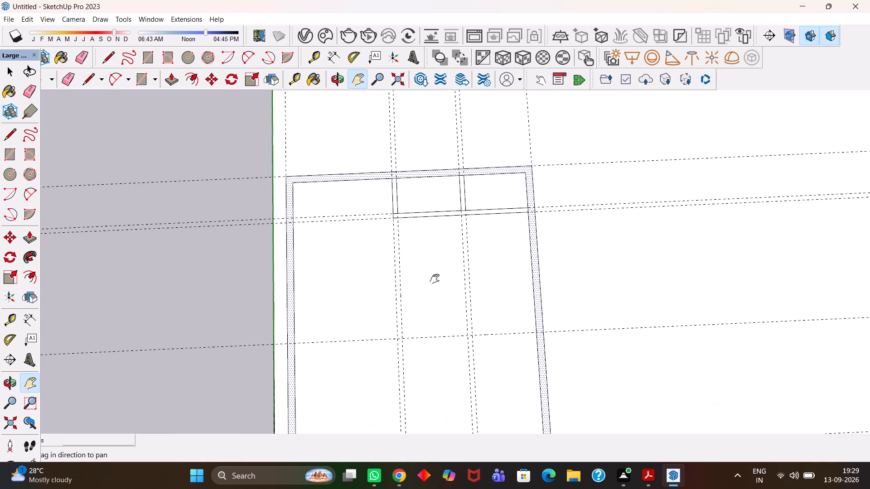
scroll(435, 279, "down", 2)
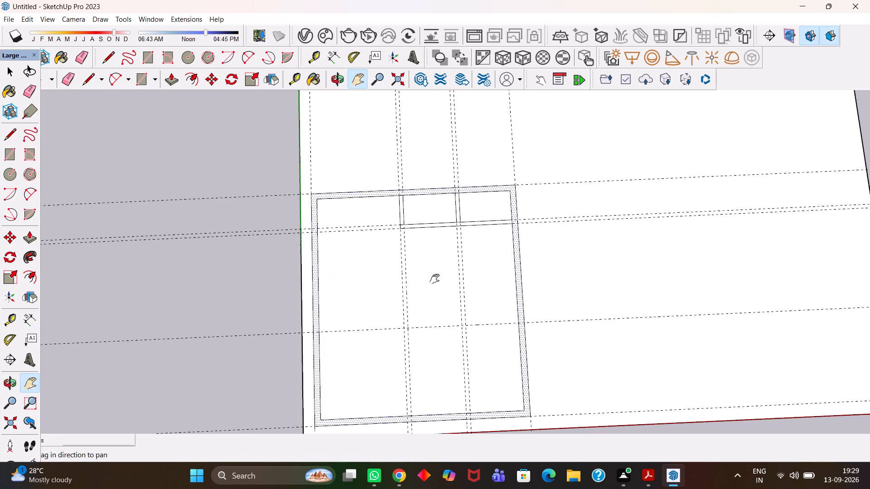
Draw a 13' 2" by 6" partition rectangle from the small rooms' lower-left wall corner down to the horizontal guide.
key("r")
scroll(421, 292, "up", 3)
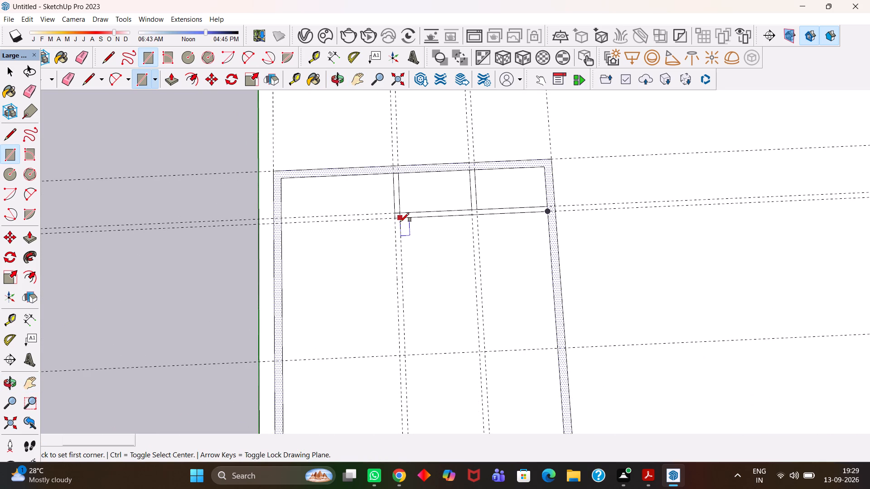
left_click(400, 222)
left_click(400, 355)
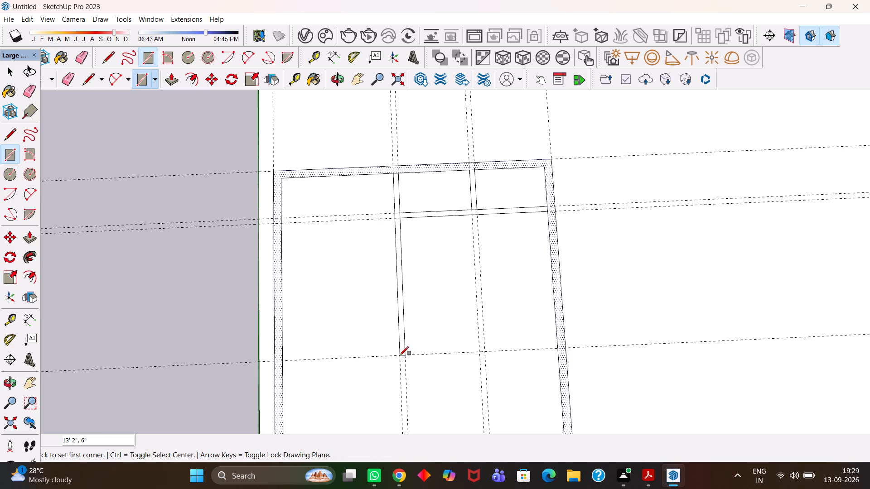
Add a guide 6" below the horizontal guide and draw a 6" thick partition, about 14' 10 3/8" long, to the right outer wall.
key("t")
left_click(429, 355)
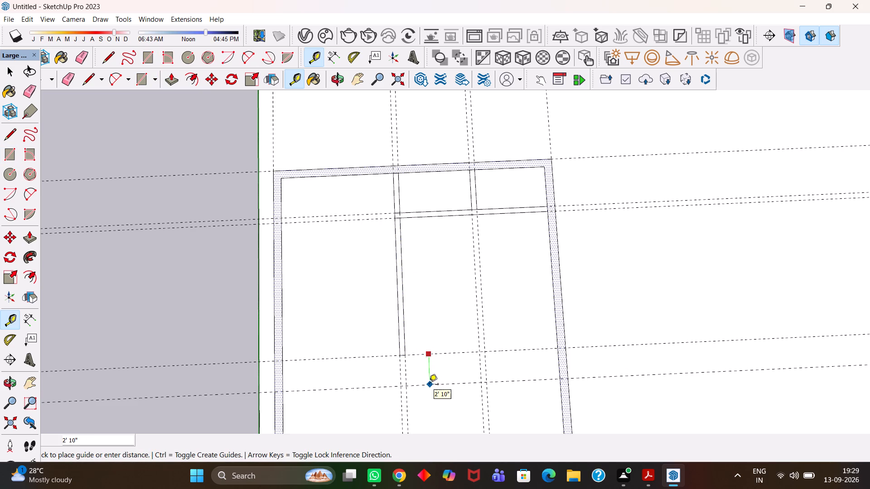
type("6\"")
key("Return")
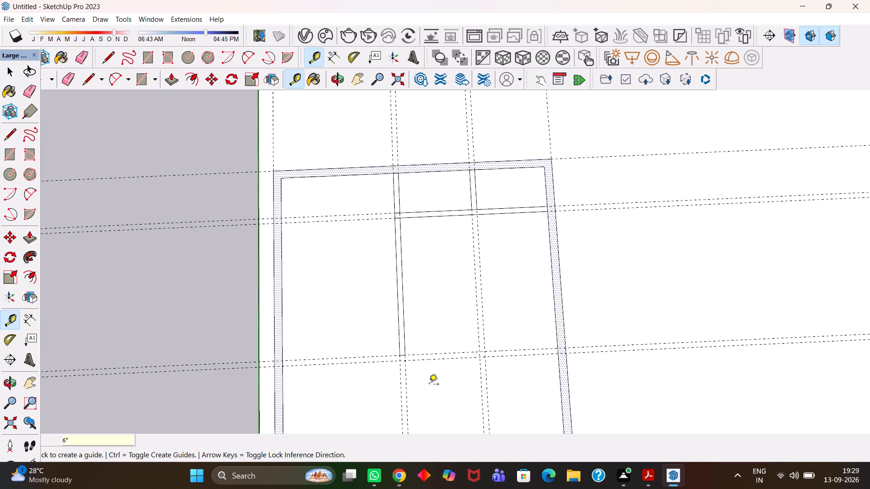
key("r")
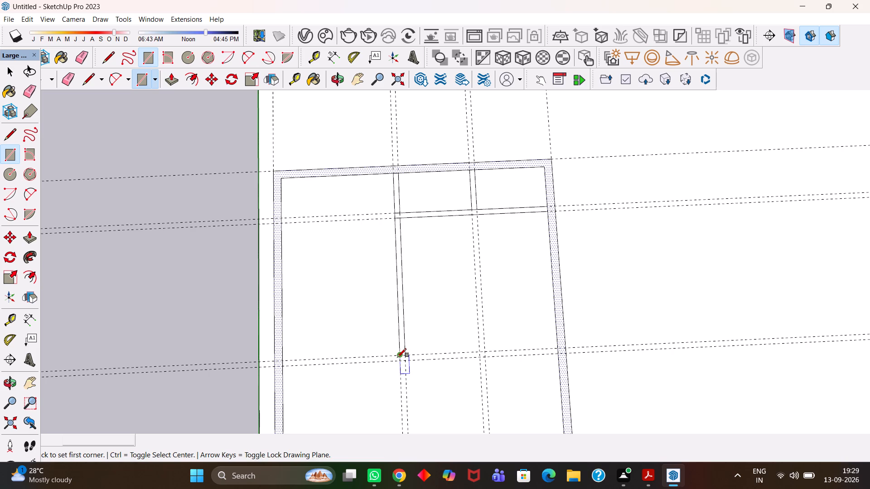
left_click(401, 353)
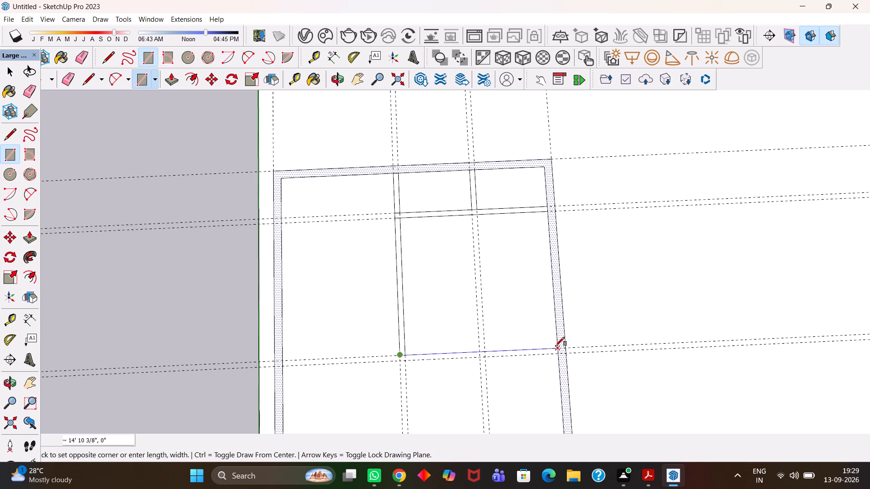
left_click(559, 352)
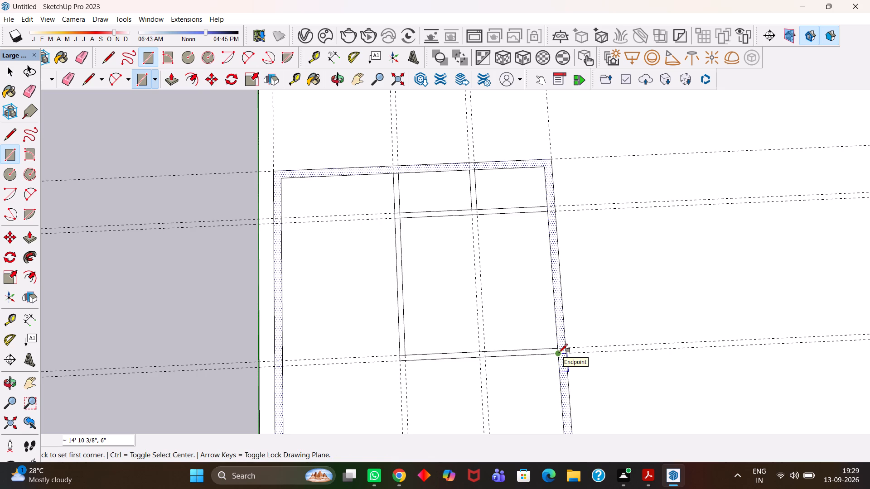
Erase the vertical guide pair through the small rooms' divider and the horizontal guide pair along their lower wall.
key("e")
left_click_drag(508, 322, 468, 310)
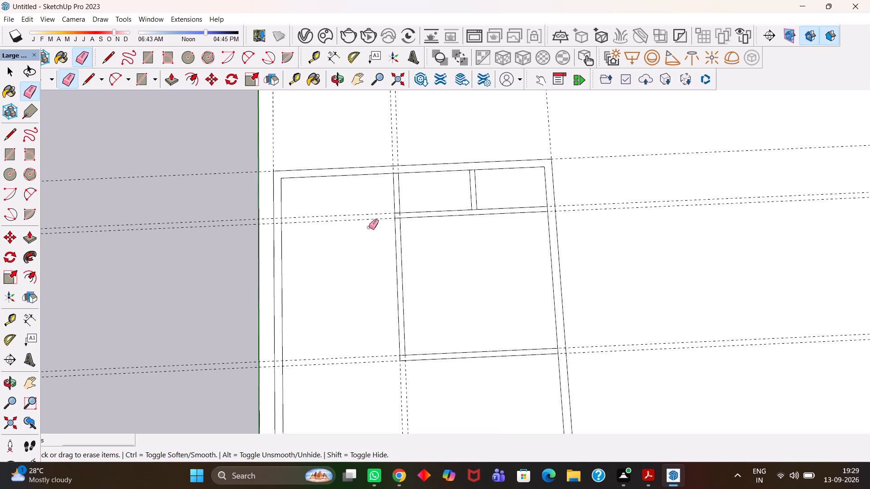
left_click_drag(327, 213, 342, 238)
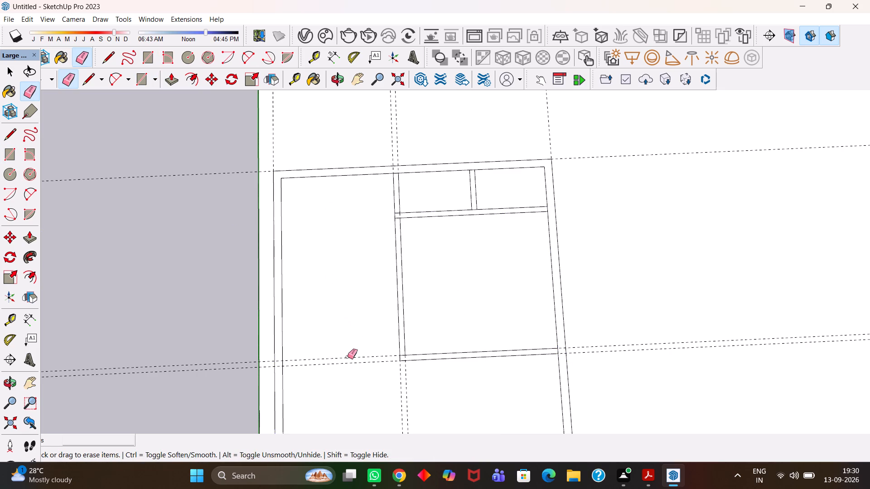
Draw a 6" thick partition rectangle about 11' 1/8" long between the left outer wall and the vertical partition, following the horizontal guides.
key("h")
scroll(344, 356, "up", 2)
left_click_drag(346, 342, 353, 309)
scroll(354, 316, "up", 2)
key("r")
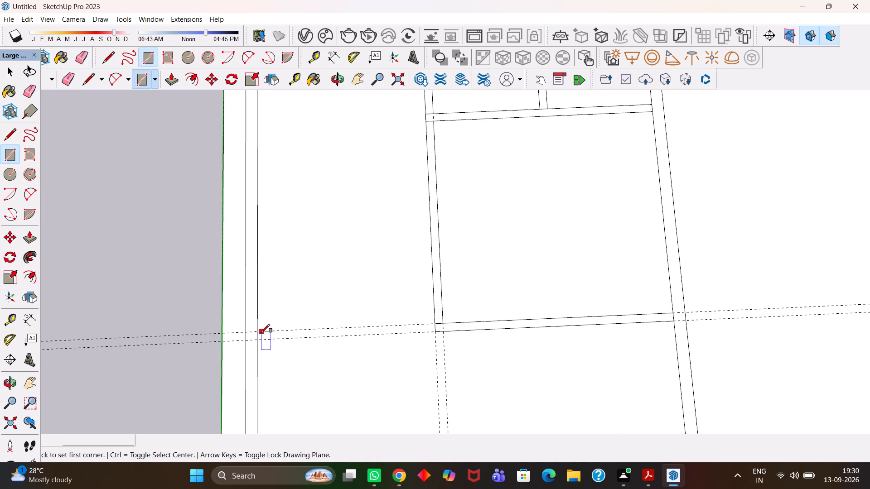
left_click(258, 332)
left_click(433, 334)
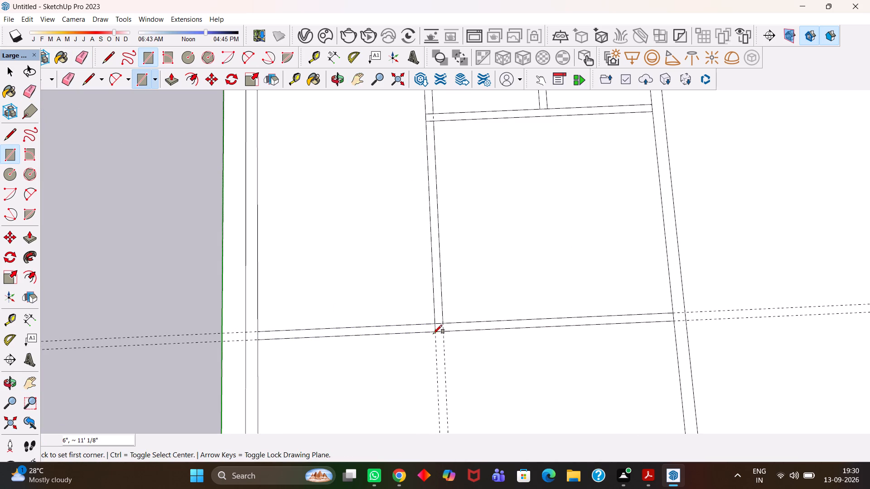
Erase the pair of vertical guides running along the long vertical partition.
key("e")
left_click_drag(450, 370, 413, 359)
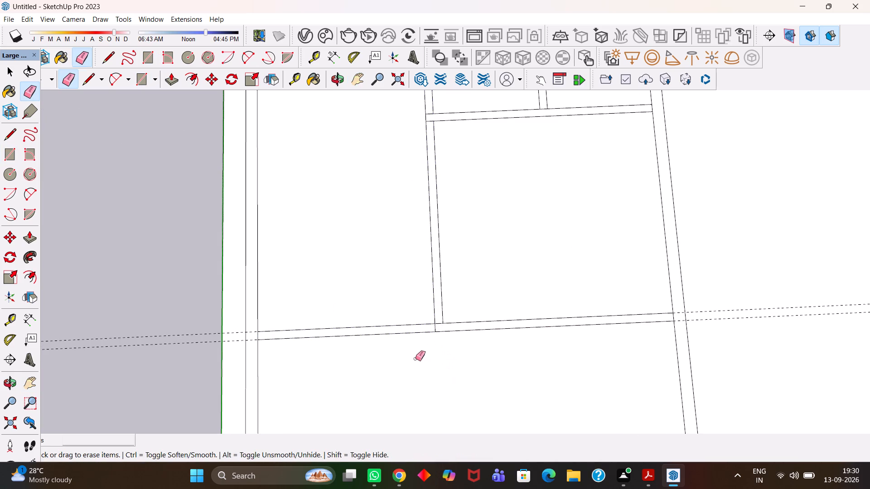
Place a guide 11' below the lower edge of the full-width horizontal partition.
scroll(418, 355, "down", 4)
key("h")
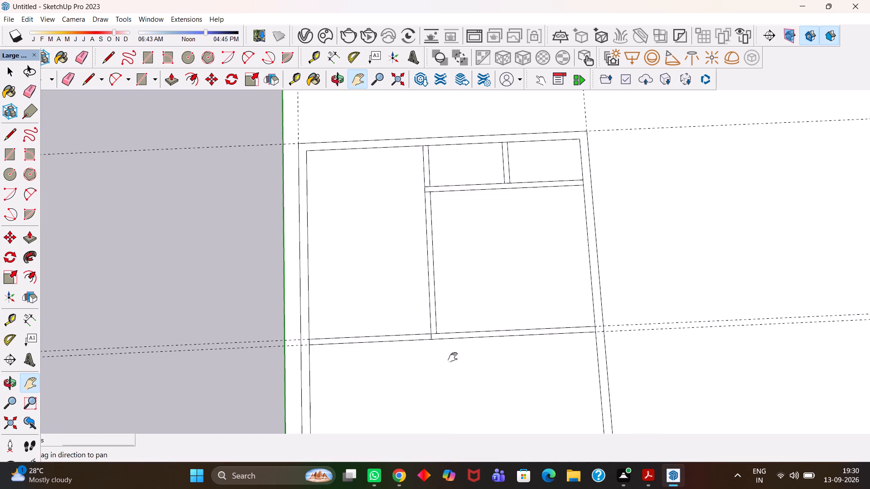
left_click_drag(532, 363, 495, 333)
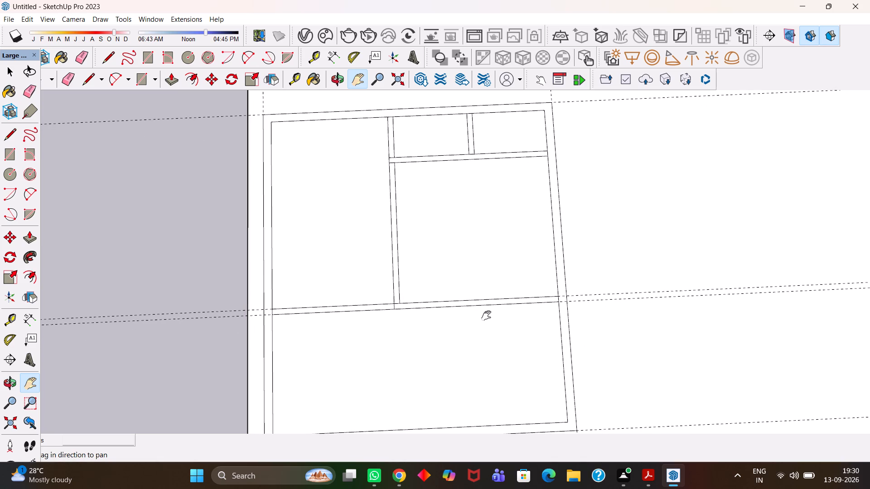
scroll(486, 316, "down", 4)
left_click_drag(471, 335, 444, 289)
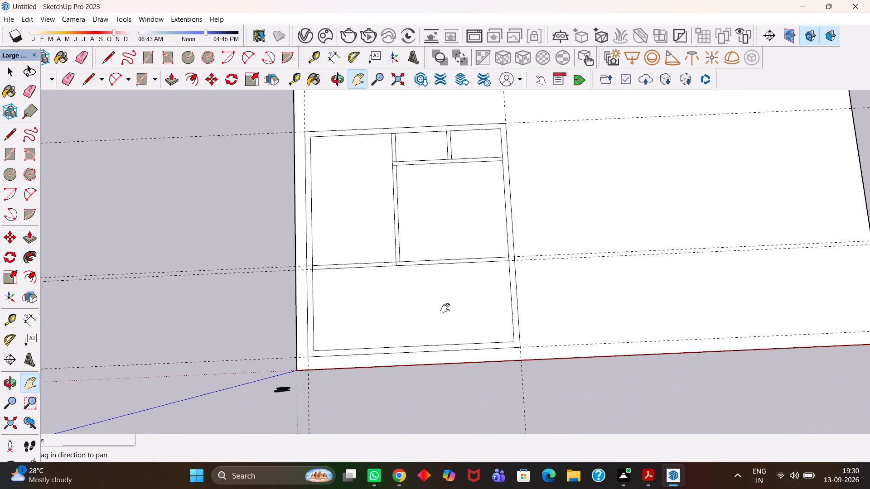
scroll(449, 320, "up", 6)
key("t")
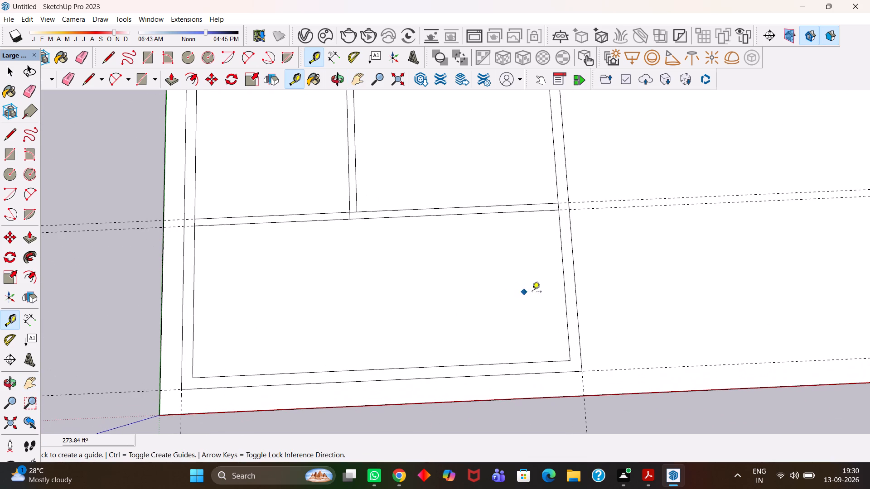
left_click(468, 215)
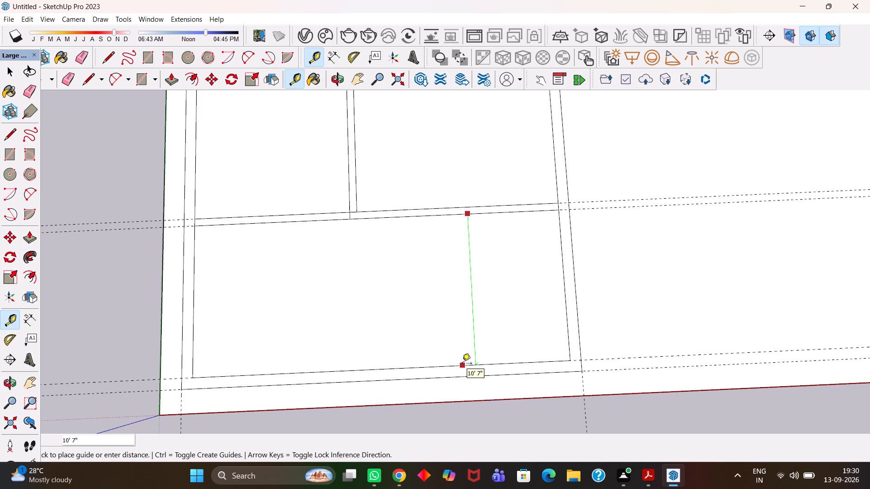
scroll(462, 366, "down", 3)
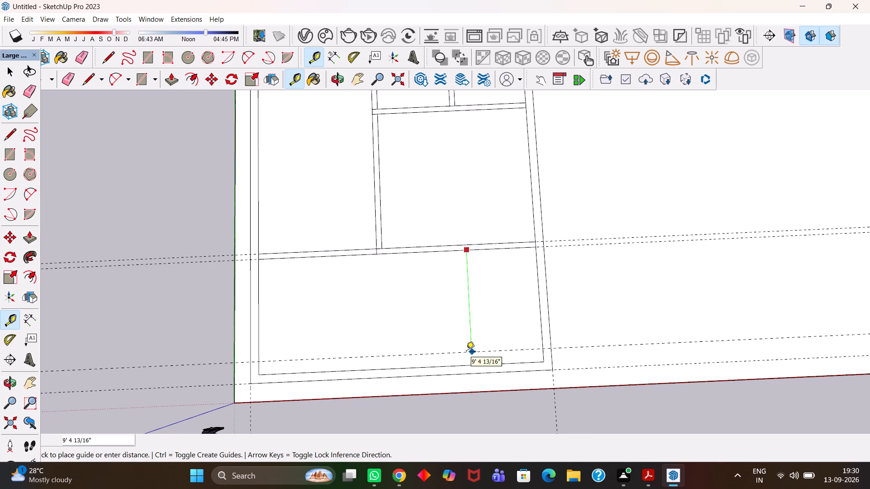
type("11'")
key("Return")
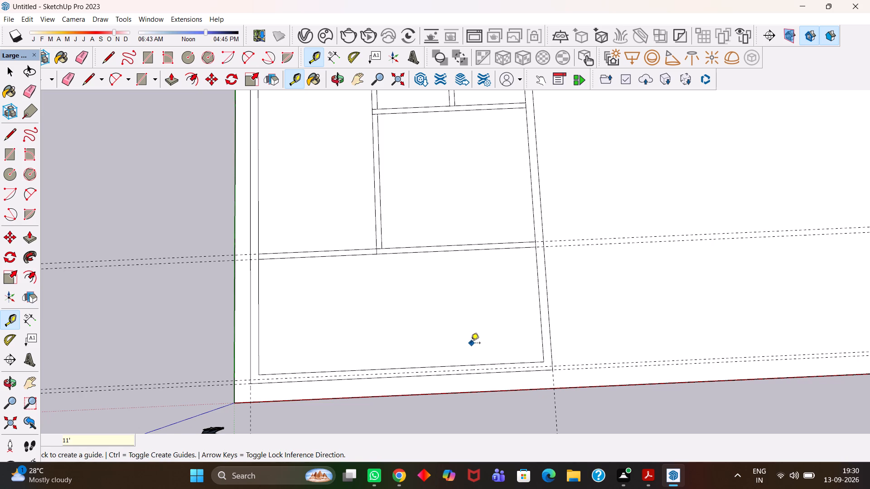
Move the front room's bottom inner wall edge down onto the 11' guide.
scroll(468, 344, "up", 2)
key("space")
left_click(476, 368)
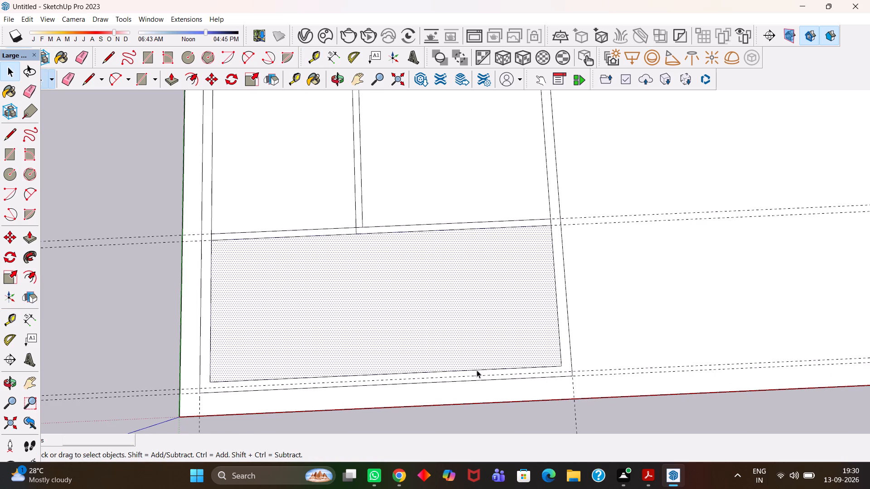
left_click(477, 370)
scroll(477, 370, "up", 3)
key("m")
scroll(548, 370, "up", 1)
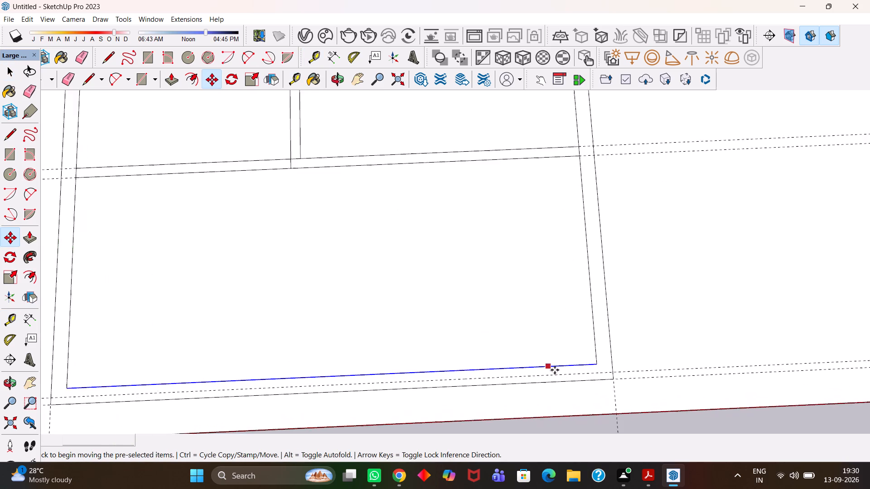
scroll(555, 370, "up", 1)
left_click(598, 366)
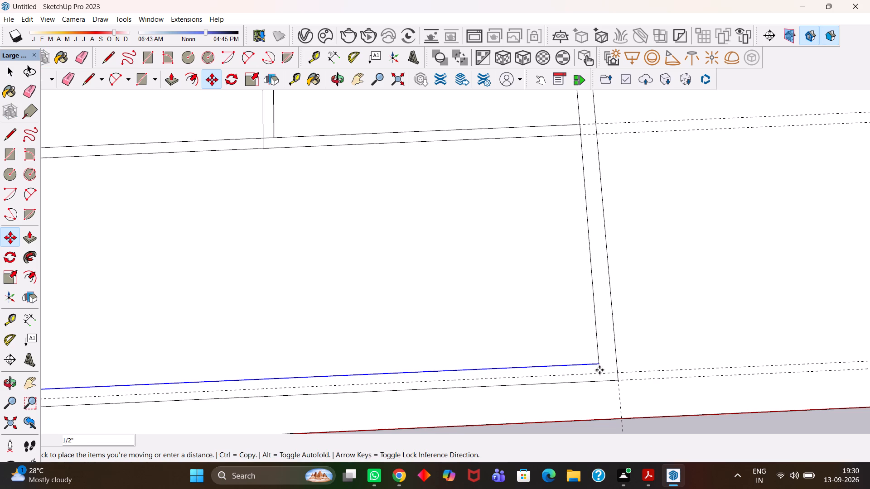
left_click(599, 373)
Place a vertical guide 18'6" inward from the inner face of the front room's right wall.
key("h")
scroll(599, 373, "down", 8)
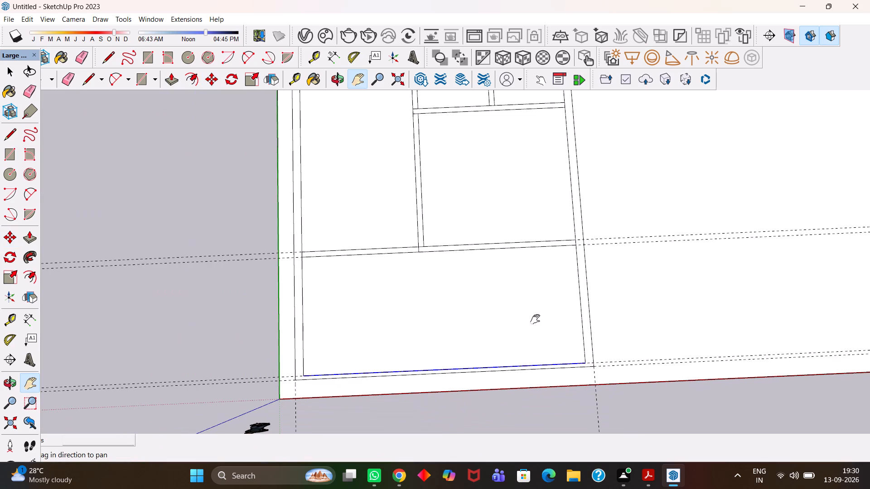
key("t")
left_click(580, 312)
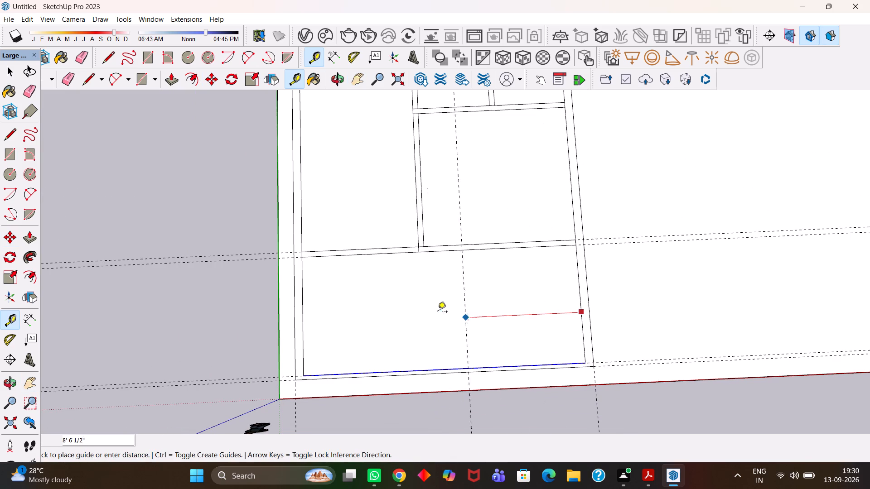
type("18'6\"")
key("Return")
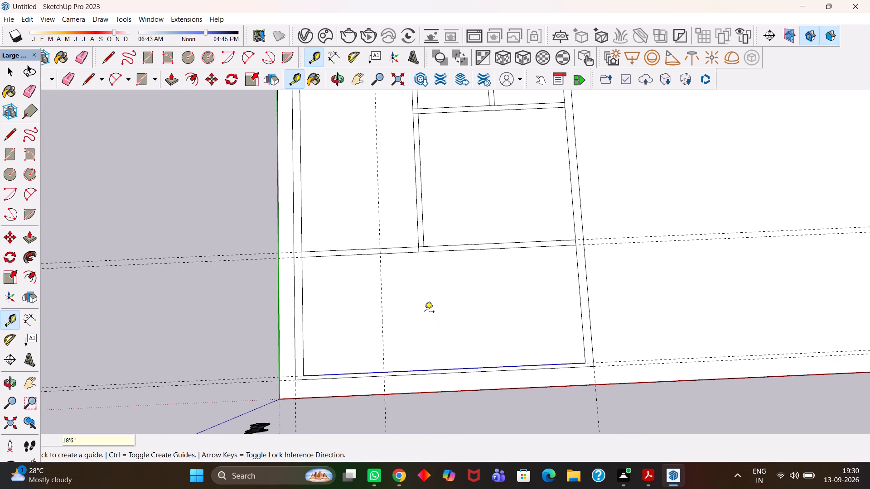
Place a parallel guide 6" to the left of the 18'6" guide and draw the front room's vertical partition rectangle between the two guides.
left_click(382, 318)
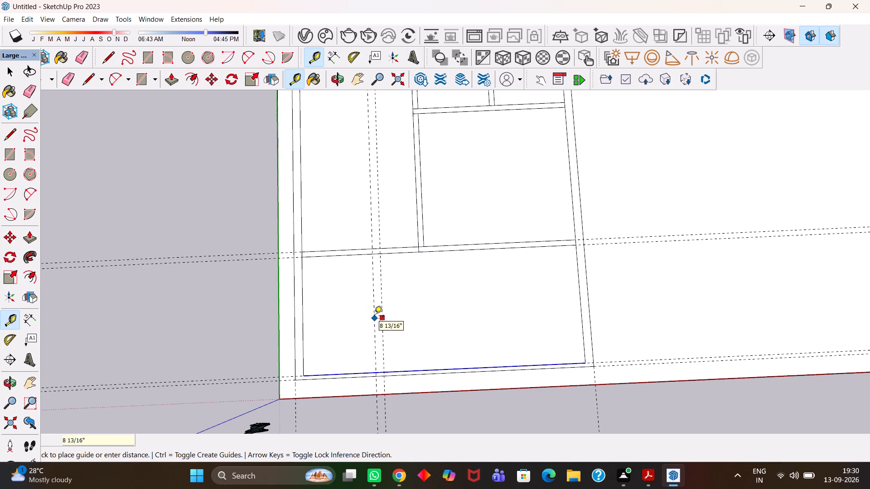
type("6\"")
key("Return")
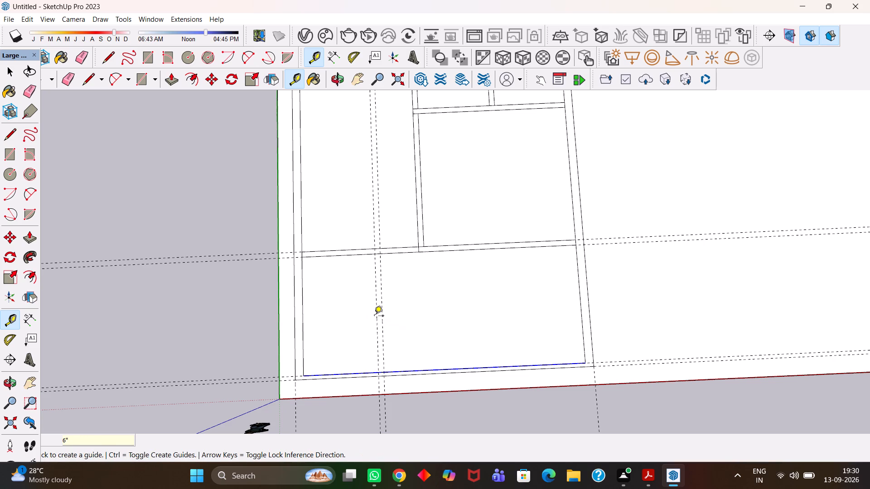
key("r")
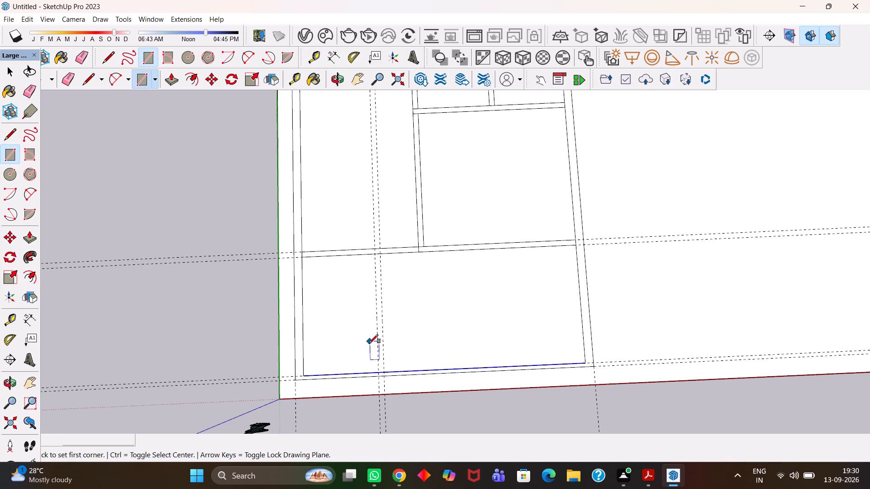
scroll(352, 364, "up", 1)
left_click(382, 371)
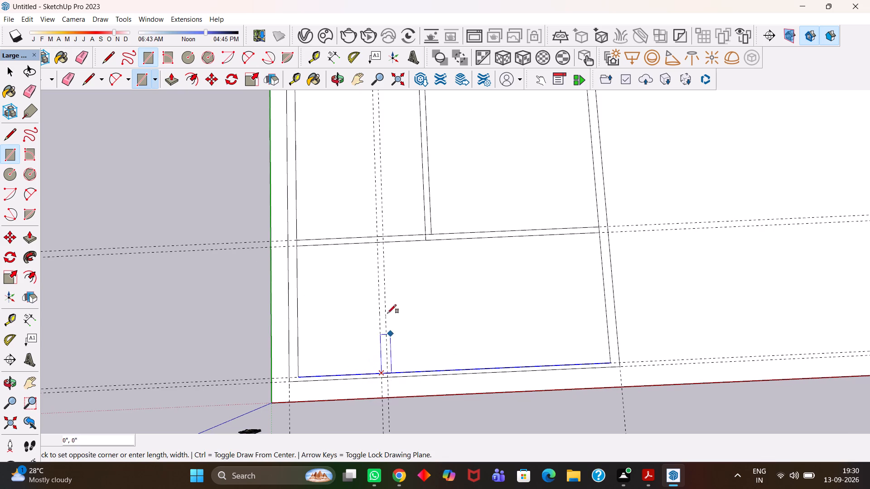
left_click(385, 244)
Place a horizontal guide 4' below the lower edge of the full-width partition, in the small room beside the new vertical partition.
key("h")
scroll(386, 250, "down", 3)
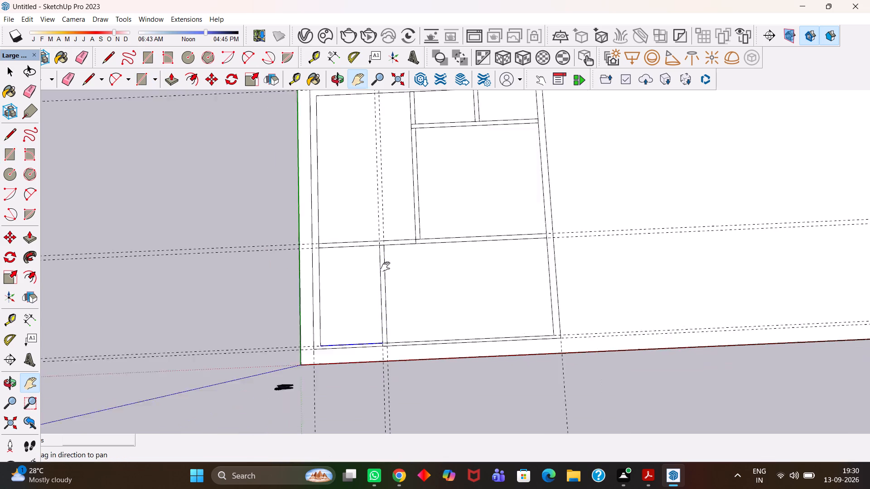
scroll(385, 267, "down", 1)
left_click(375, 292)
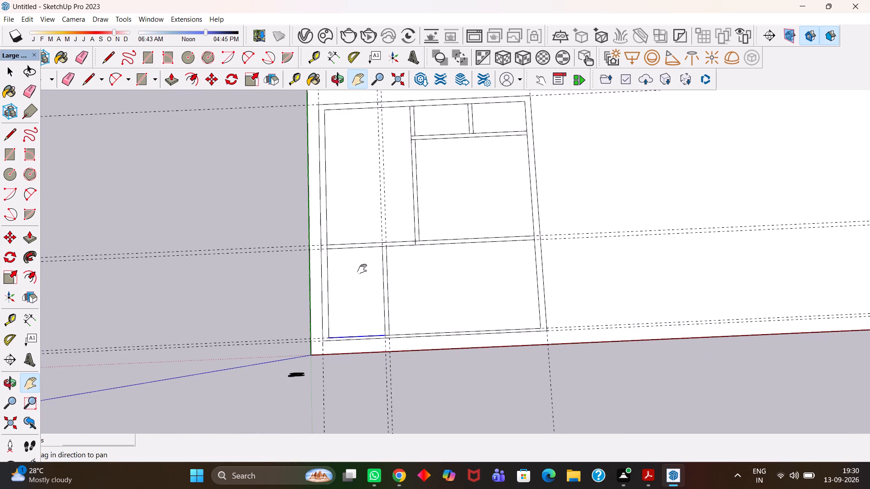
scroll(362, 269, "up", 3)
left_click_drag(363, 271, 377, 264)
scroll(372, 262, "up", 2)
key("t")
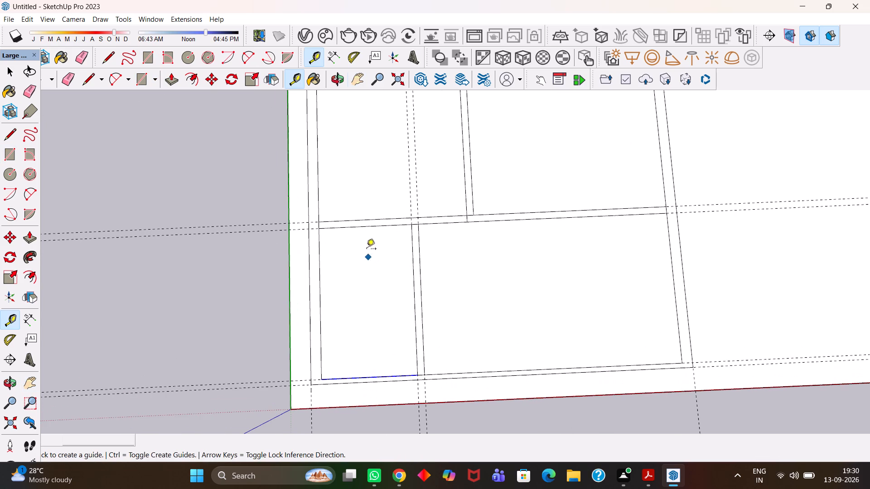
left_click(359, 228)
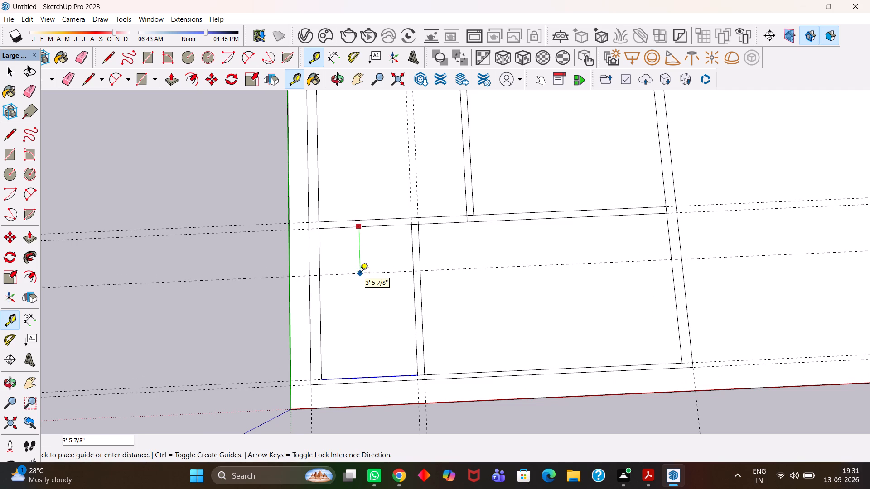
type("4'")
key("Return")
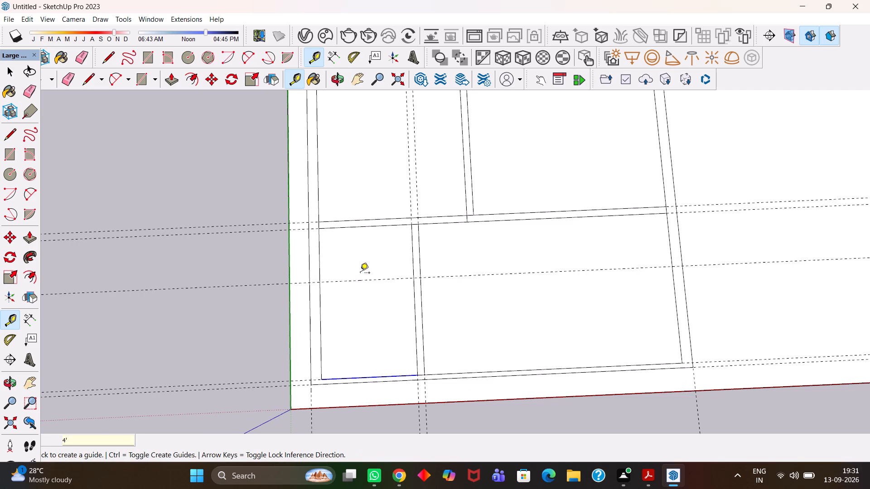
Place a second guide 6" below the 4' guide and draw the horizontal partition between them, from the left inner wall to the vertical partition.
left_click(358, 280)
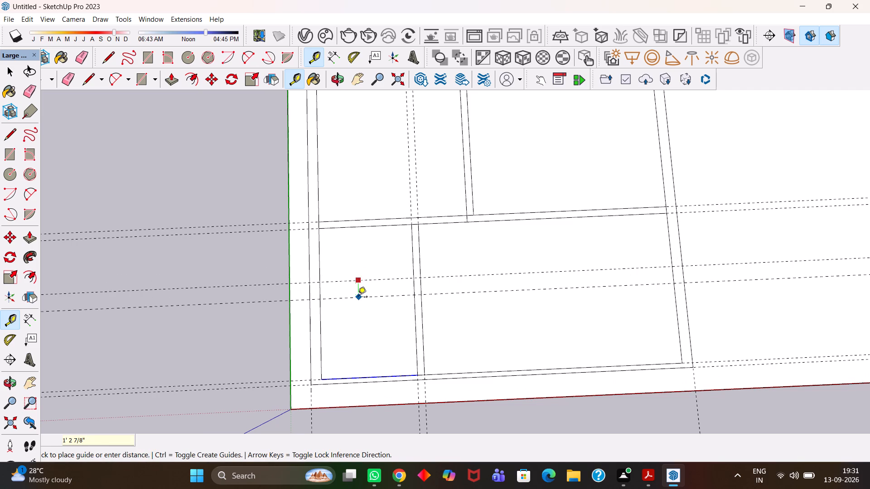
type("6\"")
key("Return")
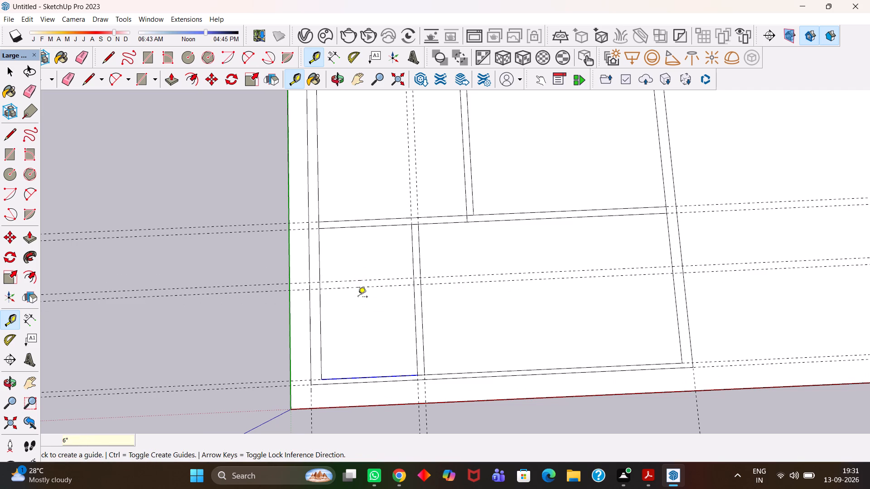
key("r")
scroll(356, 298, "up", 2)
left_click(313, 280)
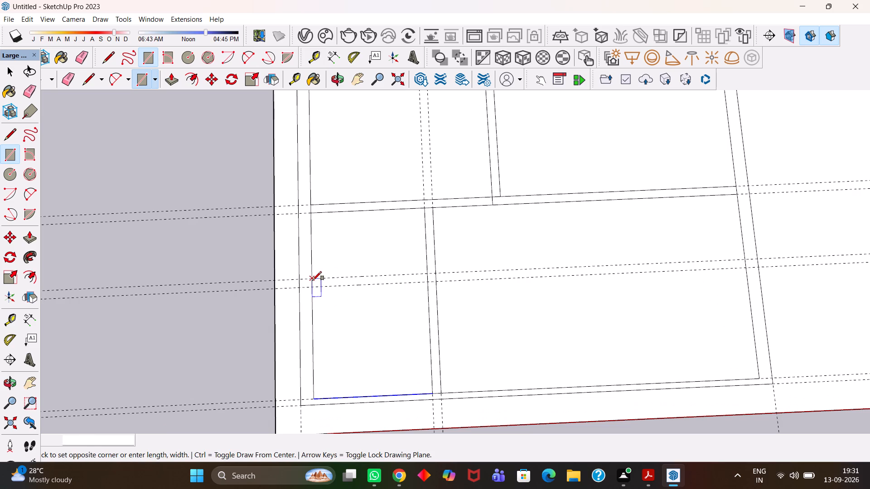
left_click(429, 285)
scroll(429, 285, "down", 3)
Erase the guides along the front partitions, the full-width partition, the bottom wall and the left outer wall edge.
key("e")
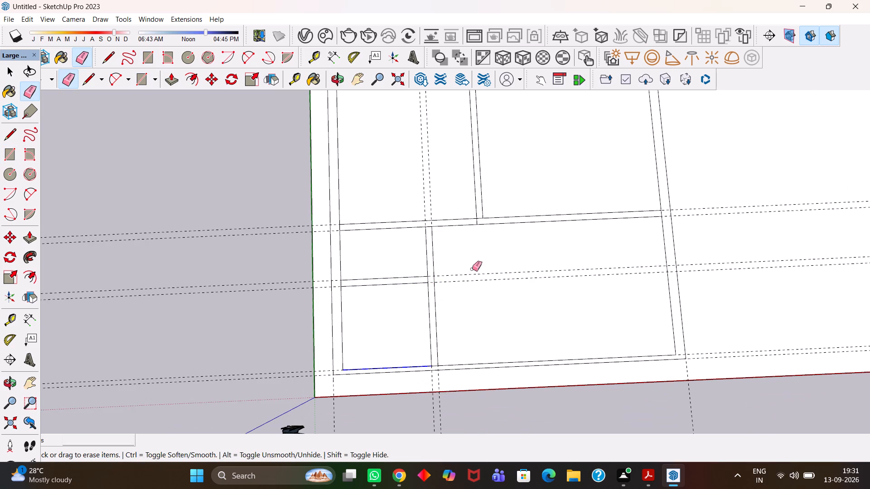
left_click_drag(471, 268, 468, 300)
left_click_drag(430, 196, 418, 197)
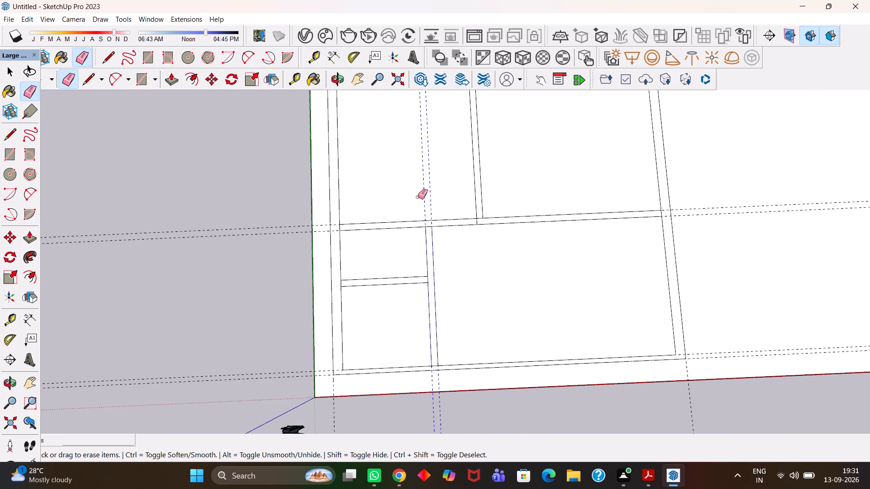
left_click_drag(418, 197, 416, 197)
left_click_drag(227, 216, 233, 258)
left_click_drag(230, 304, 228, 401)
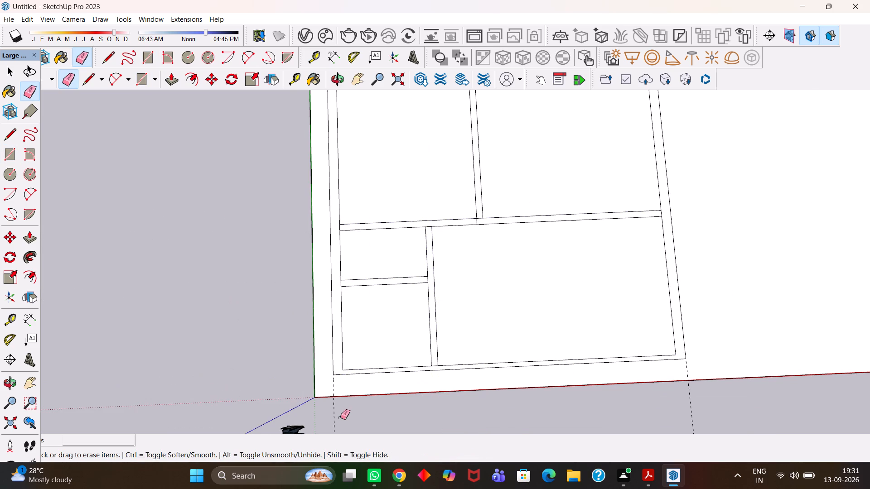
left_click_drag(340, 418, 318, 415)
Place a guide 9" below the inner edge of the front room's bottom wall.
scroll(358, 377, "up", 1)
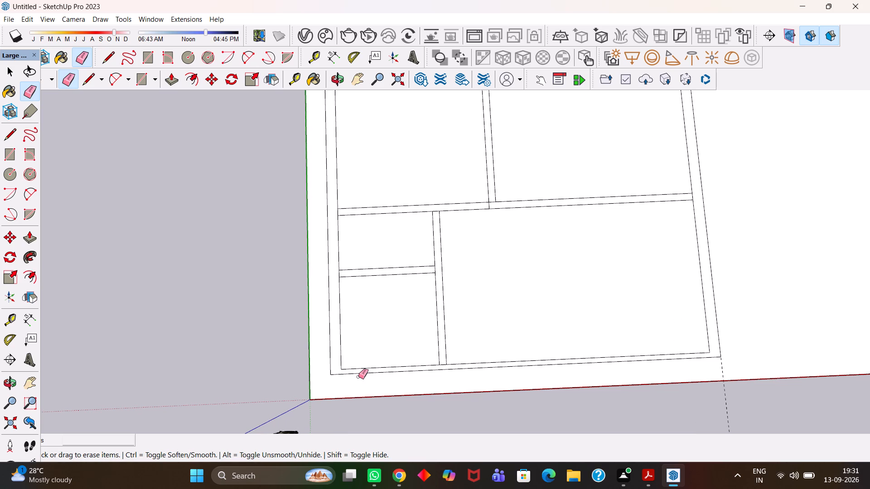
key("h")
scroll(358, 387, "up", 4)
key("t")
left_click(406, 358)
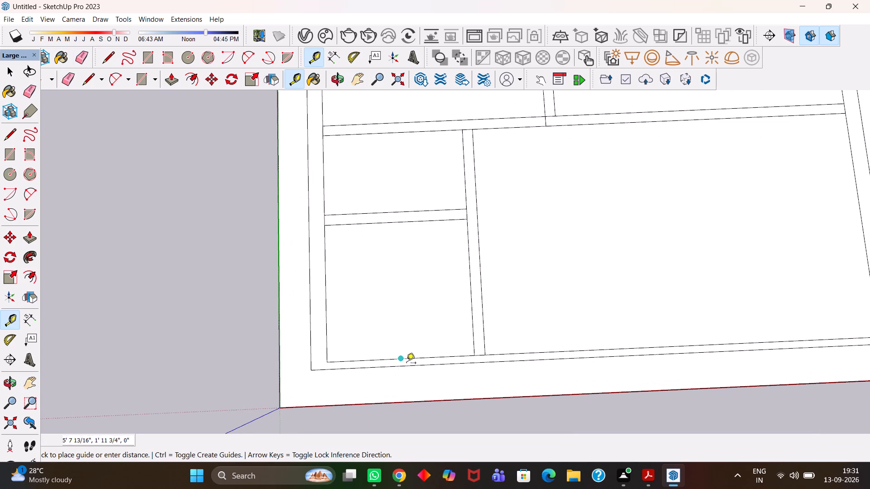
type("9\"")
key("Return")
Move the outer edge of the bottom wall down onto the 9" guide.
key("space")
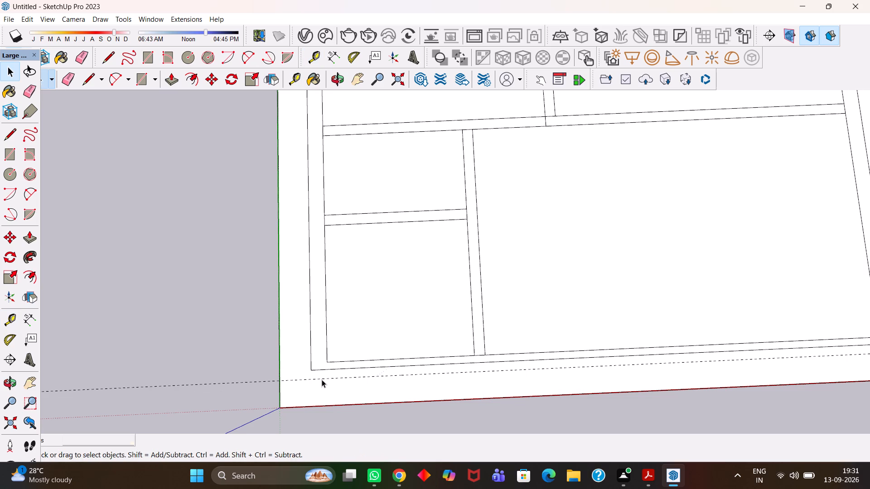
left_click(319, 369)
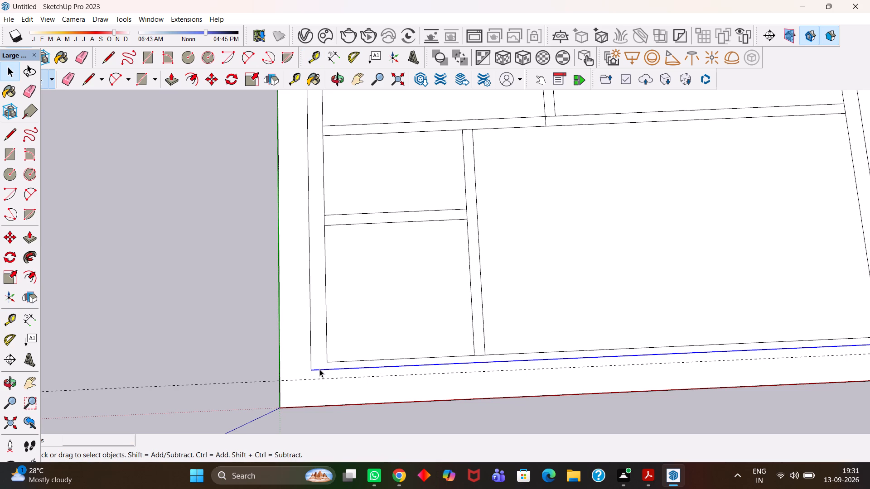
scroll(319, 369, "up", 1)
key("m")
left_click(310, 373)
left_click(309, 381)
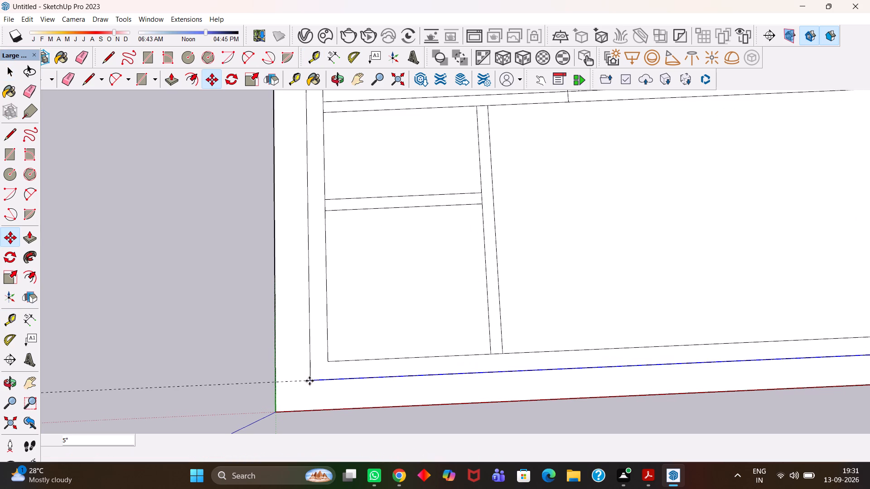
Examine the wall and partition layout across the whole floor plan.
key("h")
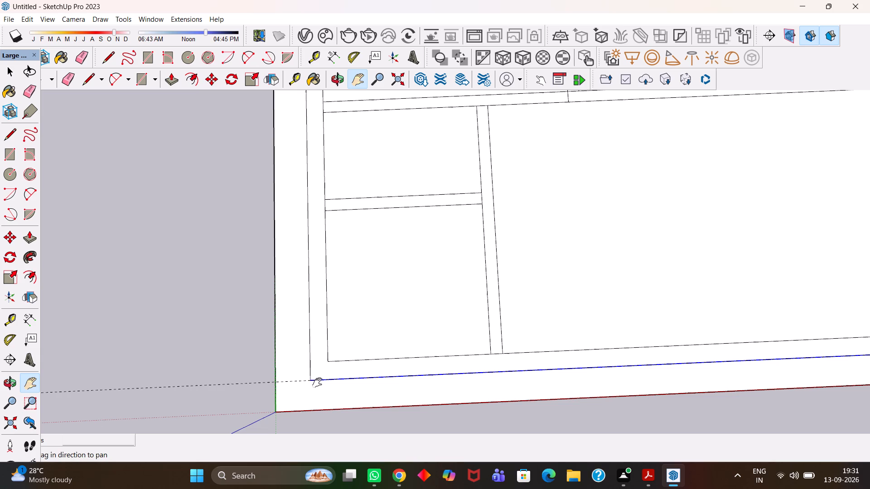
scroll(314, 382, "down", 2)
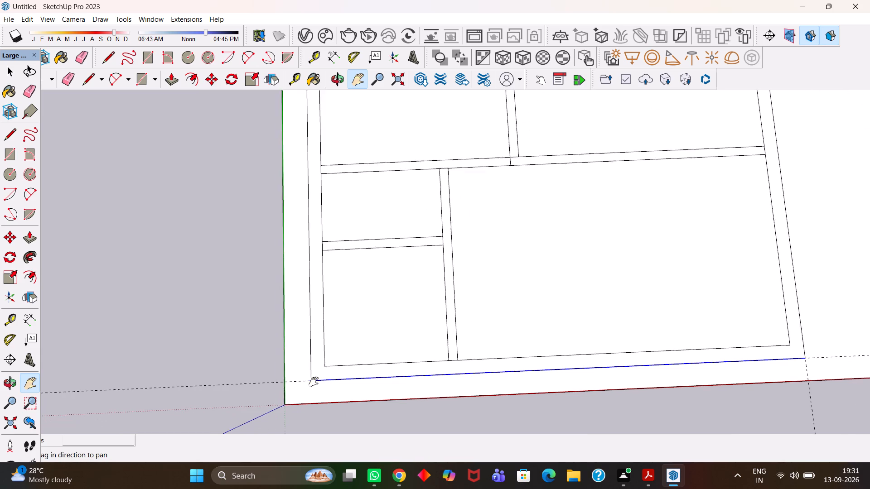
scroll(314, 382, "down", 8)
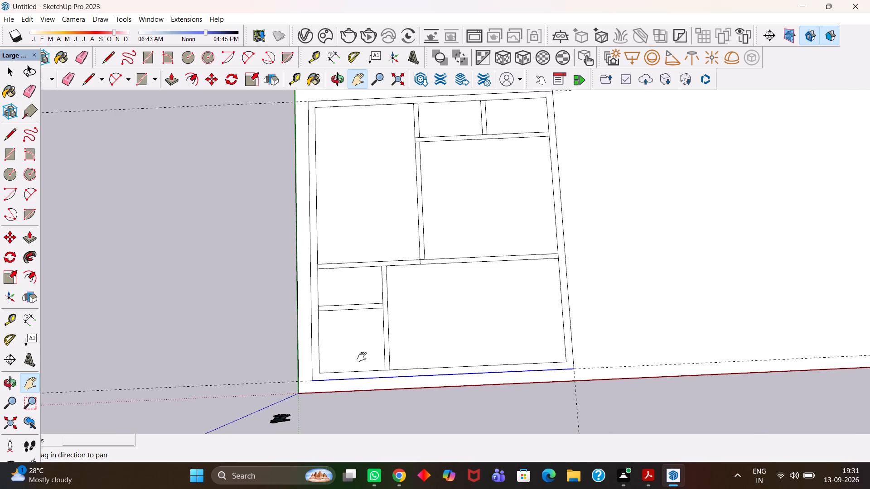
scroll(361, 342, "down", 7)
left_click_drag(435, 324, 372, 325)
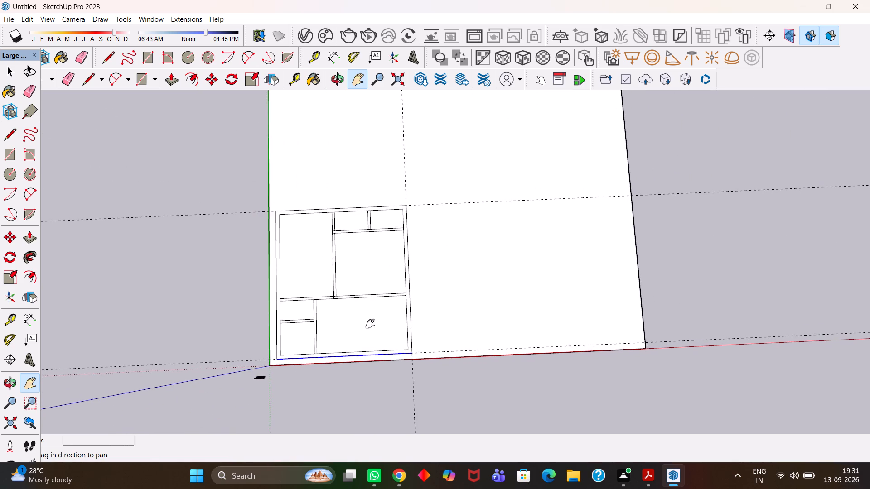
scroll(372, 307, "up", 7)
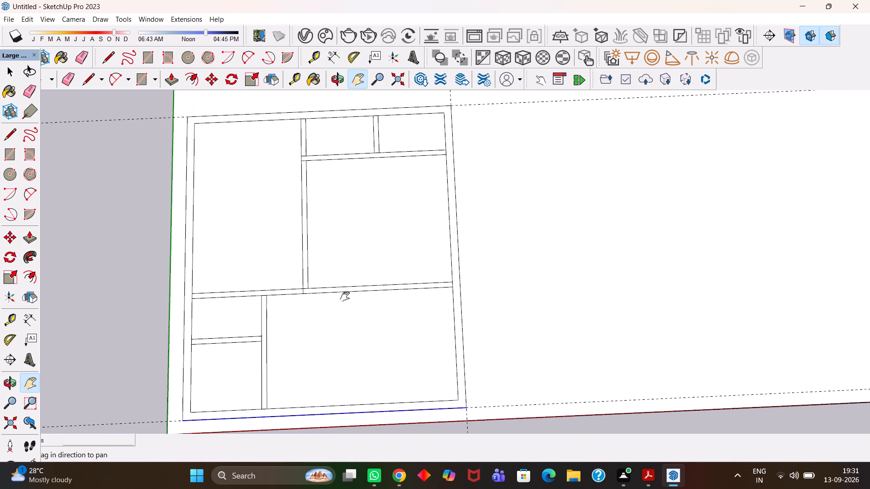
scroll(345, 297, "up", 1)
left_click_drag(333, 267, 391, 318)
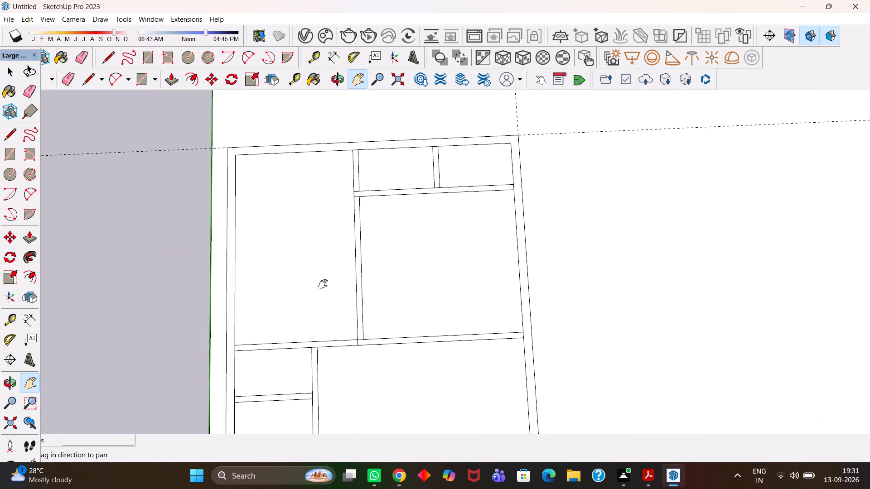
scroll(323, 284, "up", 3)
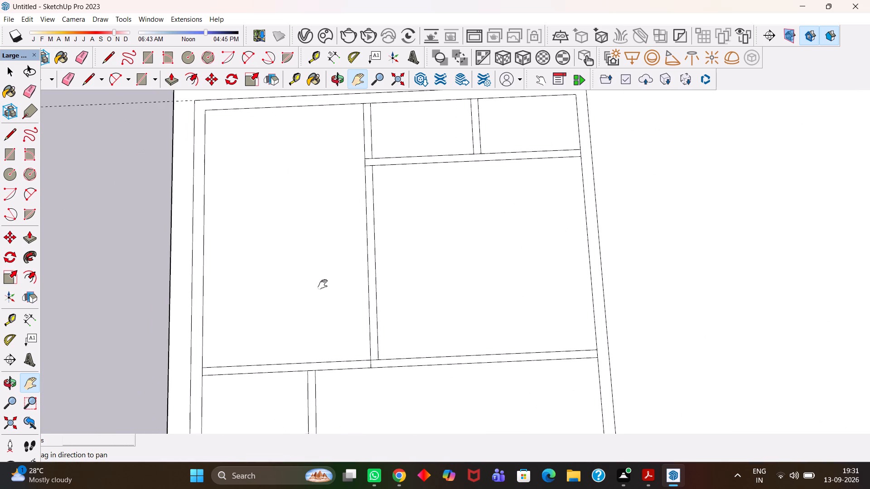
scroll(325, 286, "down", 2)
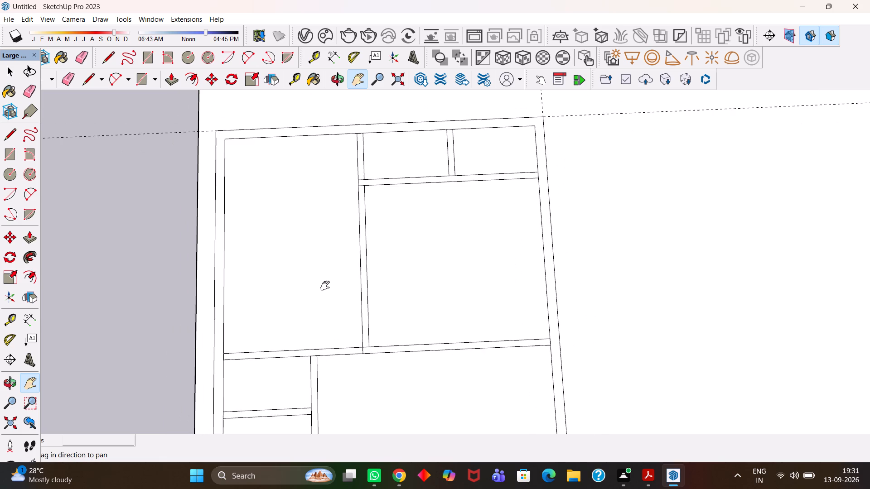
scroll(325, 286, "down", 4)
Place a vertical guide 3'6" to the right of the long vertical partition's right face, through the upper middle room.
left_click_drag(353, 256, 367, 307)
scroll(385, 249, "up", 5)
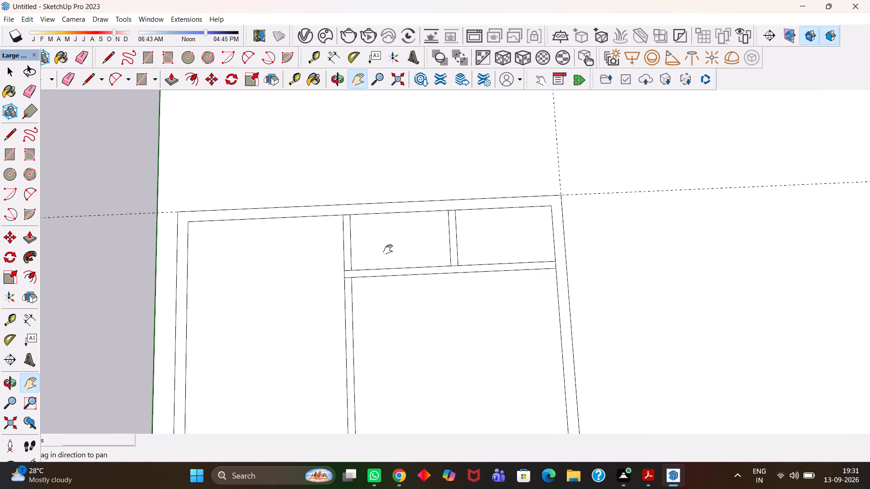
left_click_drag(390, 250, 400, 280)
scroll(391, 284, "up", 3)
key("t")
left_click(351, 273)
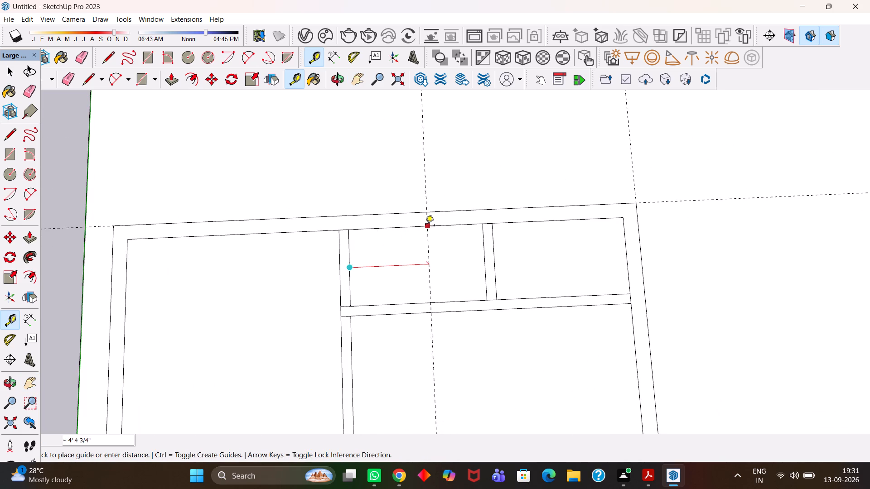
left_click(414, 228)
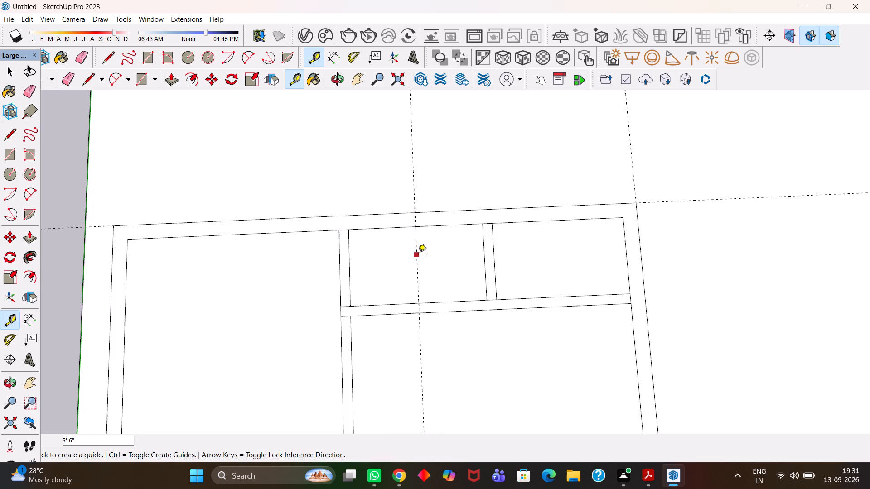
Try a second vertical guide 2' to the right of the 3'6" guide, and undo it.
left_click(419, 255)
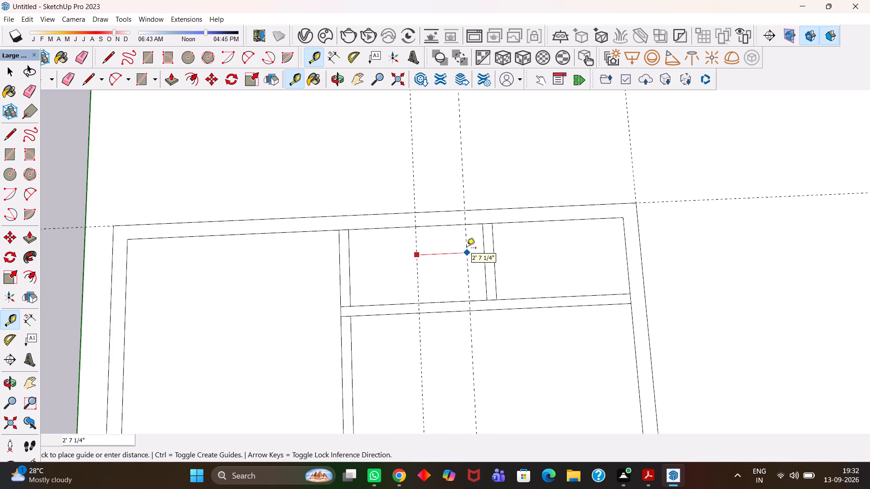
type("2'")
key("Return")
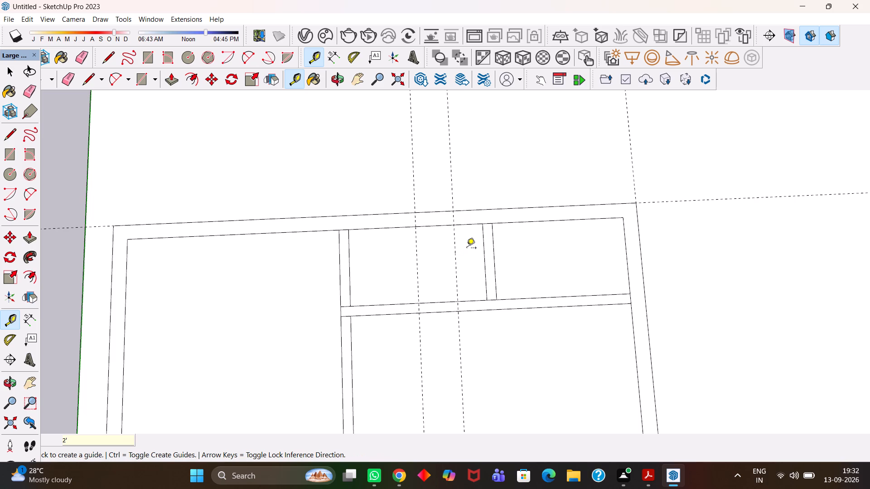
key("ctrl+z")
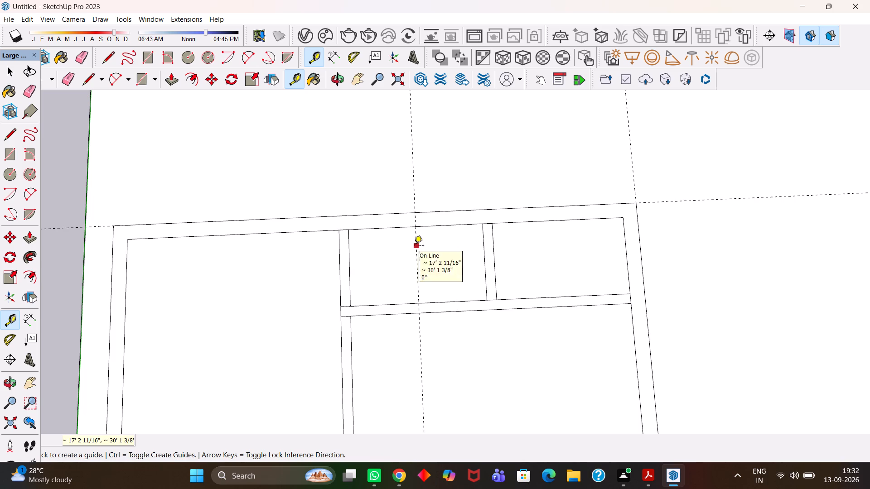
Place a guide about 2'8" right of the 3'6" guide and draw a 9" deep rectangle across the top wall between the two guides.
left_click(414, 246)
left_click(467, 242)
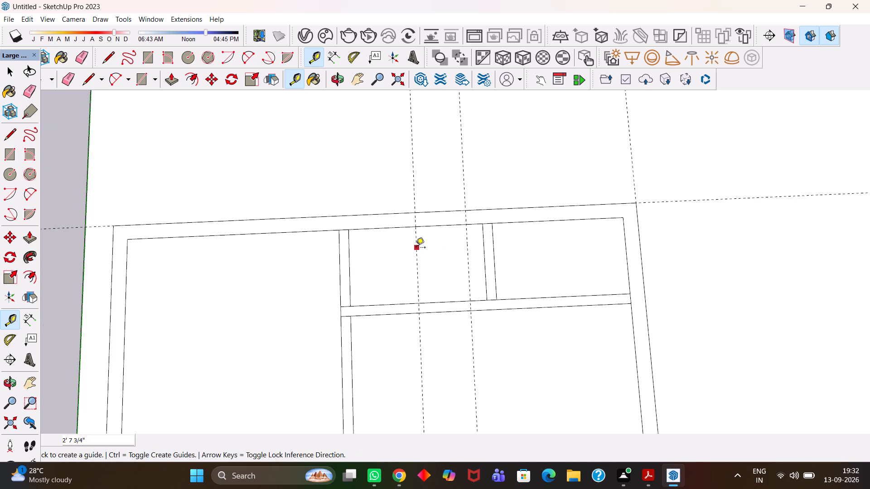
scroll(416, 248, "up", 2)
key("r")
left_click(415, 206)
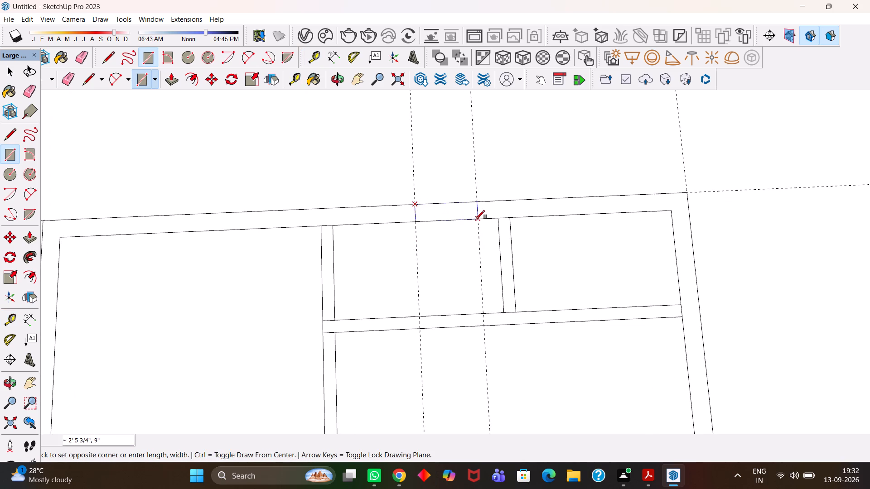
left_click(477, 220)
Erase the two vertical guides through the upper middle room.
key("e")
left_click_drag(445, 256, 406, 268)
left_click_drag(446, 277, 477, 278)
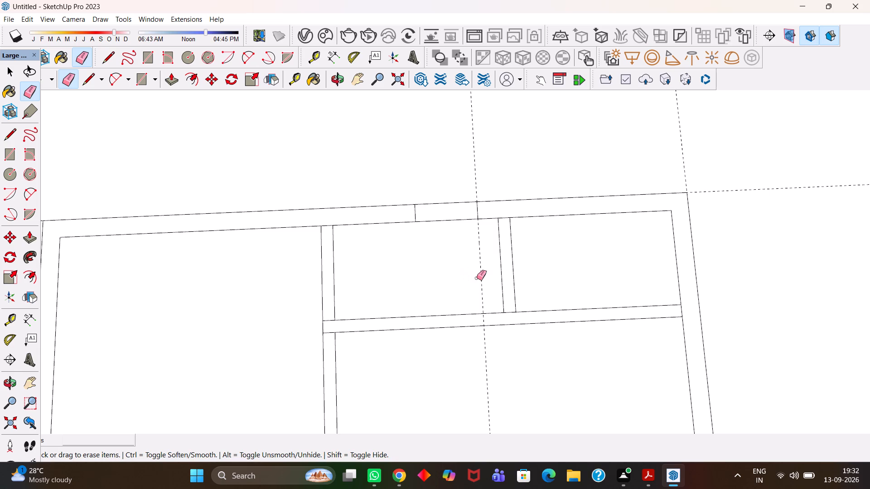
left_click_drag(477, 278, 482, 279)
Place a vertical guide through the middle of the upper right room, parallel to the short partition's right face.
key("h")
left_click_drag(580, 257, 315, 299)
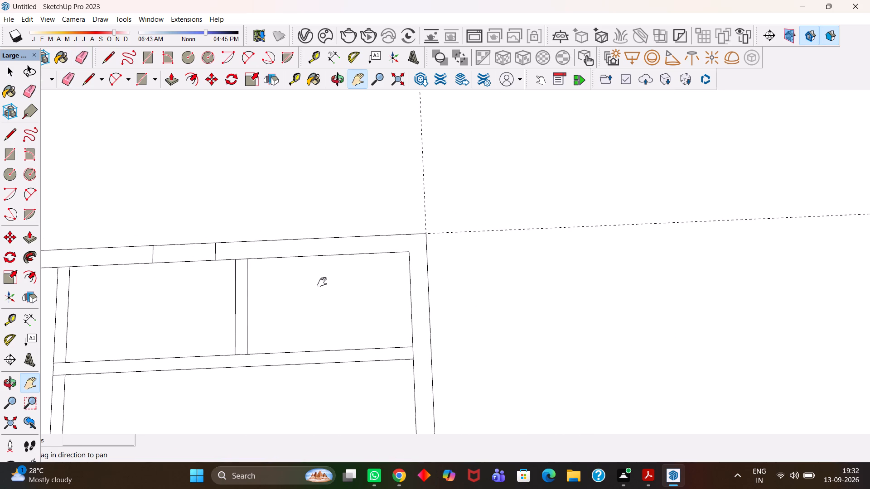
key("t")
left_click(249, 289)
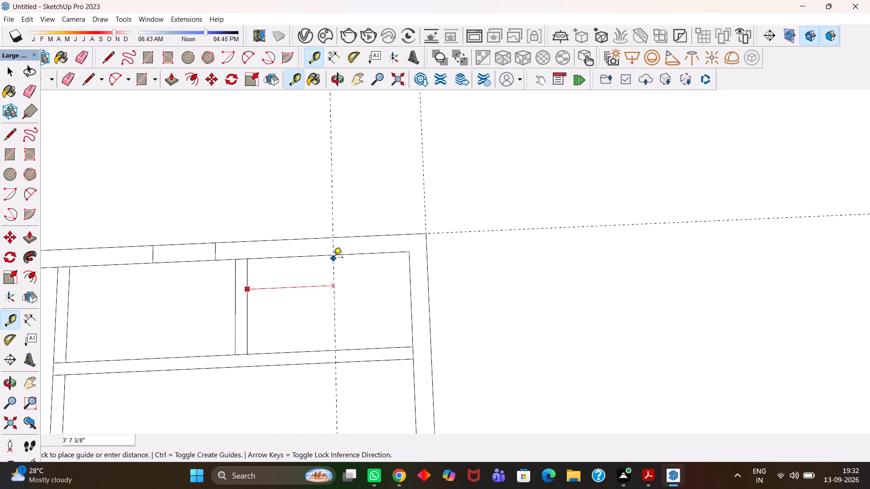
left_click(327, 254)
Add vertical guides 1' to the left and 1' to the right of the upper right room's middle guide.
left_click(329, 288)
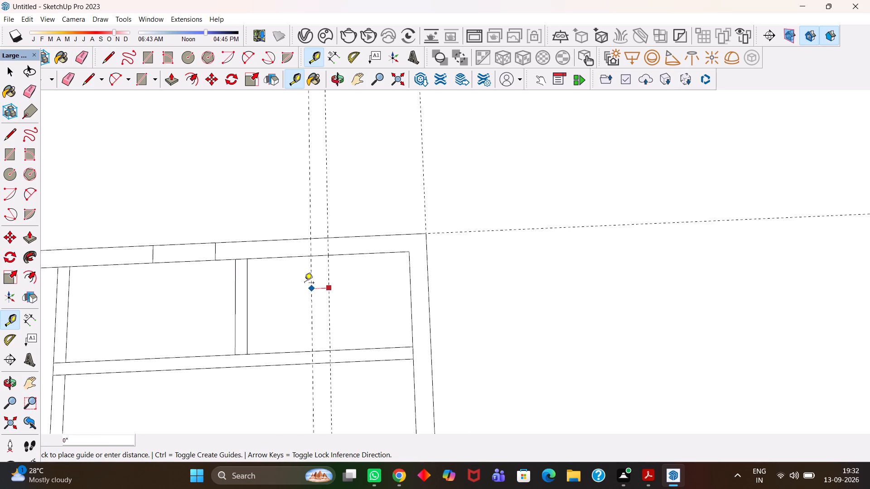
type("1'")
key("Return")
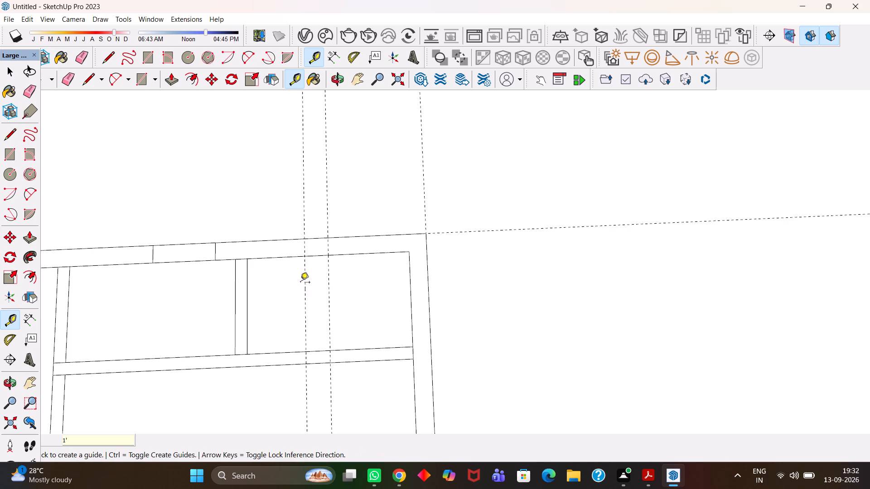
left_click(333, 285)
key("Escape")
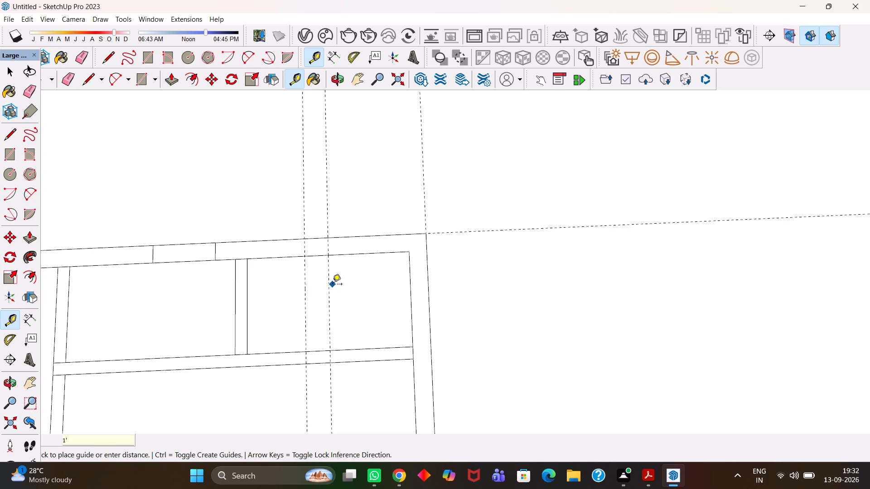
key("t")
left_click(329, 291)
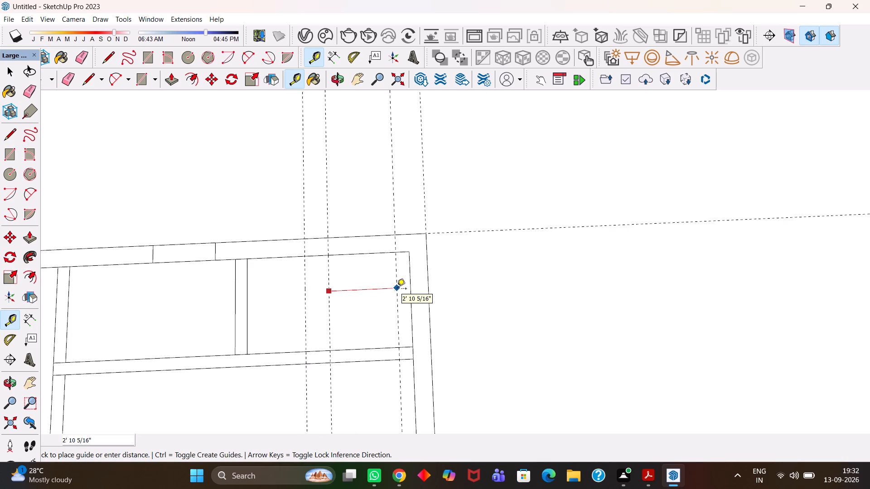
type("1'")
key("Return")
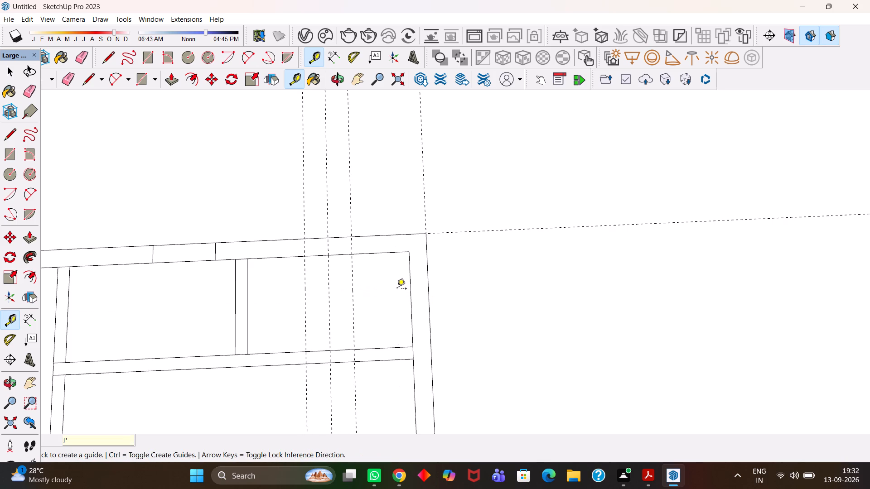
Draw a 2' by 9" rectangle across the top wall between the two outer guides of the upper right room.
key("r")
scroll(329, 276, "up", 3)
left_click(295, 222)
key("space")
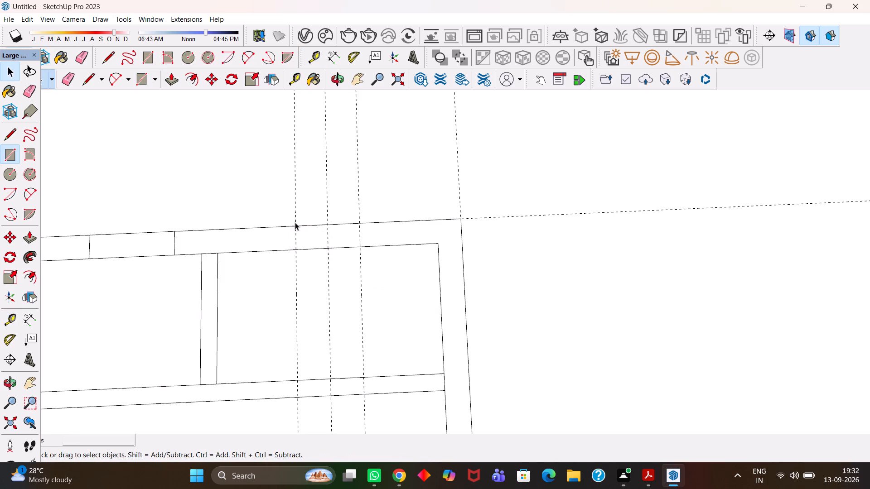
scroll(295, 222, "up", 3)
key("r")
left_click(297, 226)
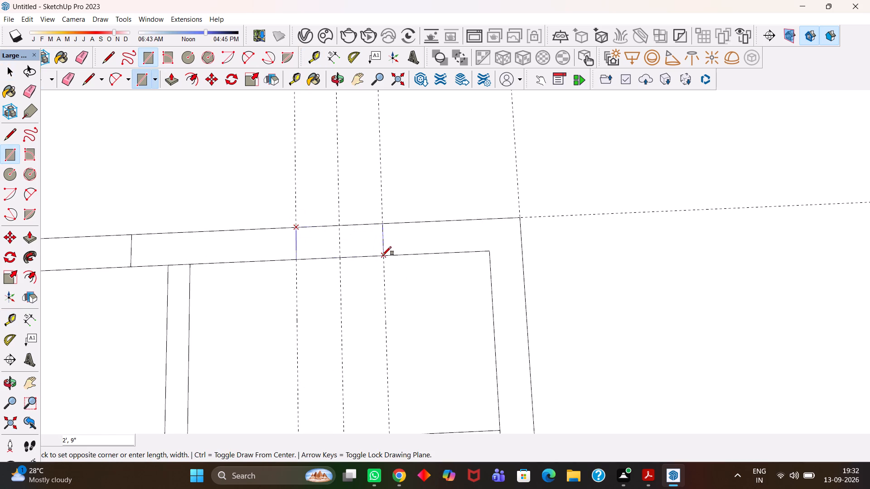
left_click(382, 255)
Erase the three vertical guides through the upper right room.
scroll(382, 255, "down", 5)
key("e")
left_click_drag(397, 307, 329, 310)
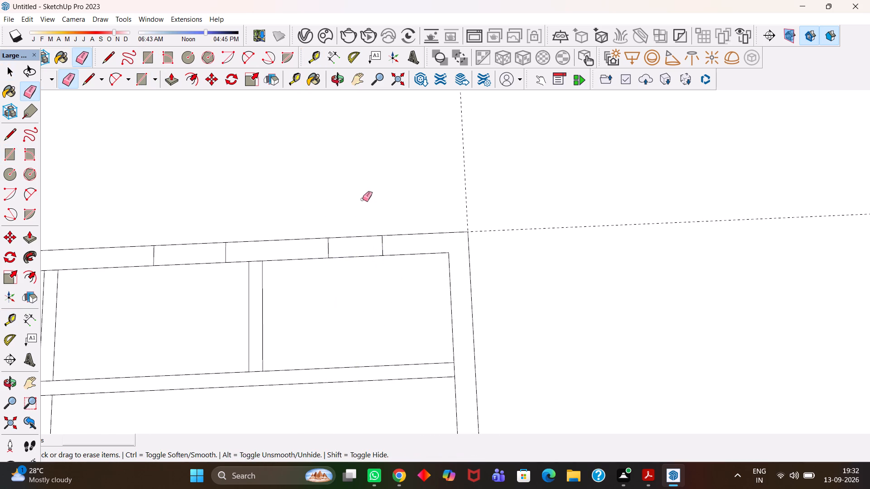
Examine the room layout and the openings marked in the top wall across the upper part of the plan.
scroll(354, 196, "down", 5)
key("h")
left_click_drag(380, 288, 386, 210)
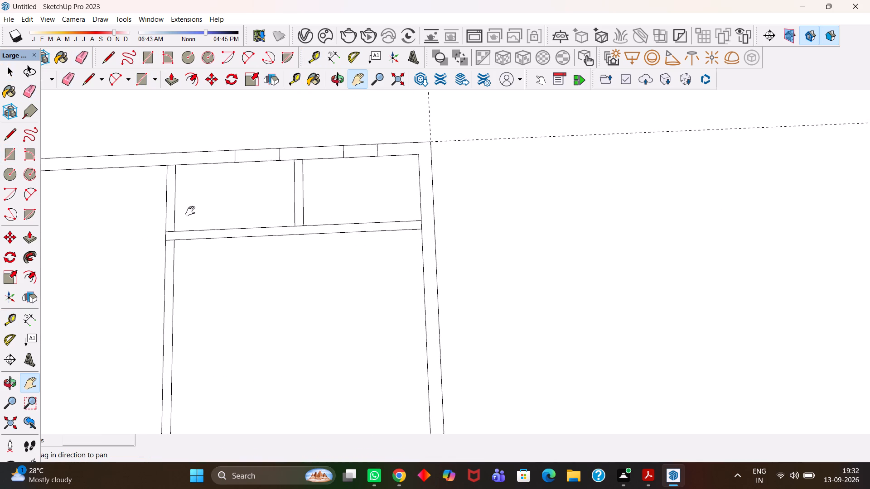
left_click_drag(202, 214, 344, 248)
left_click_drag(317, 245, 369, 245)
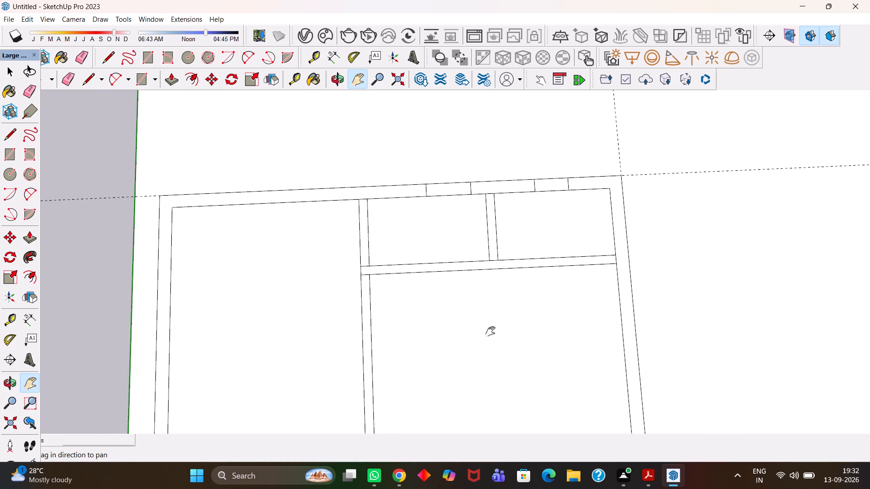
scroll(434, 308, "down", 4)
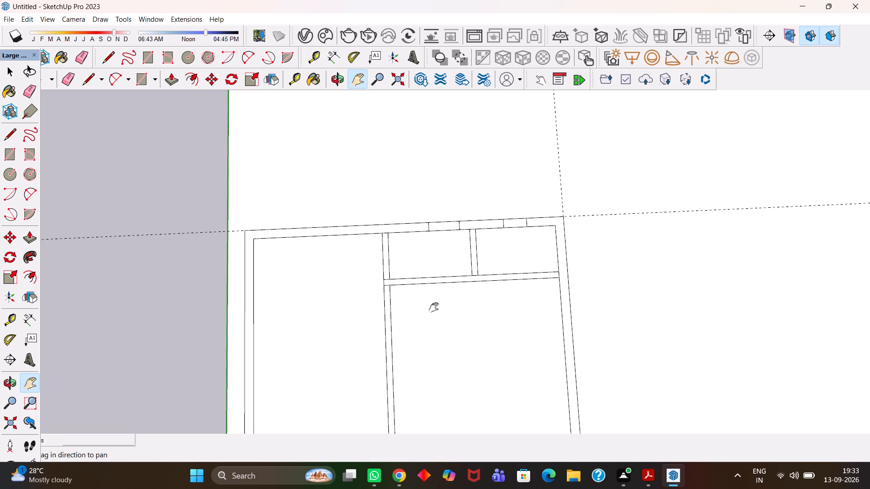
scroll(434, 307, "down", 4)
scroll(306, 269, "up", 3)
scroll(306, 269, "down", 9)
middle_click_drag(334, 277, 340, 285)
scroll(340, 285, "up", 3)
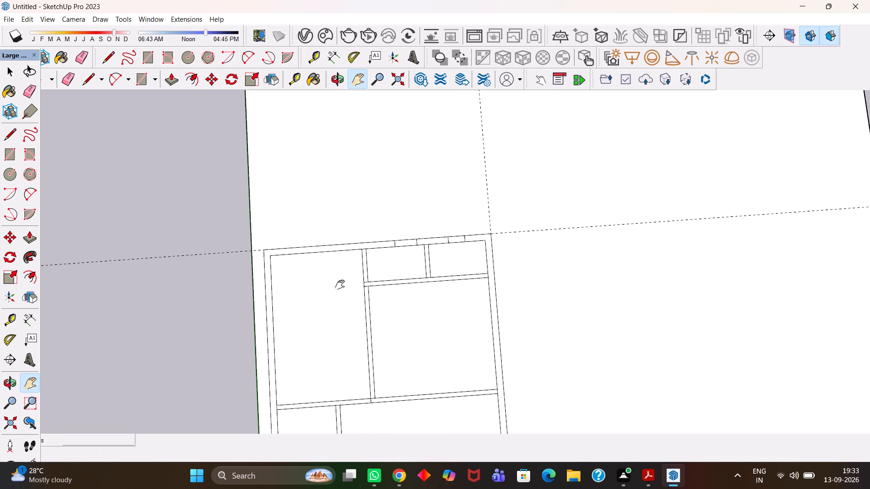
left_click_drag(340, 285, 347, 287)
Erase the long horizontal guide running along the top wall's outer edge.
key("e")
left_click_drag(222, 253, 225, 274)
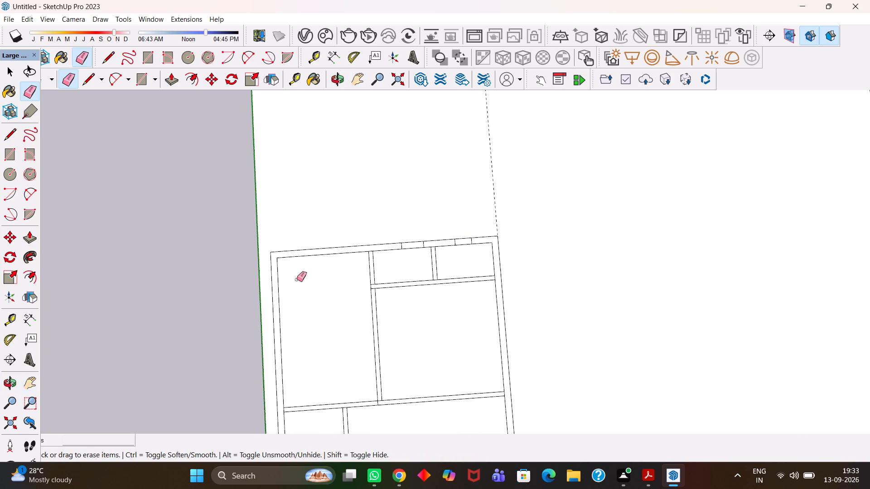
Place a guide along the left face of the long vertical partition, at the upper left room.
key("h")
scroll(396, 314, "up", 5)
middle_click_drag(309, 298, 301, 296)
scroll(306, 297, "up", 1)
left_click_drag(311, 298, 324, 305)
middle_click(325, 307)
scroll(327, 307, "up", 1)
key("t")
double_click(431, 271)
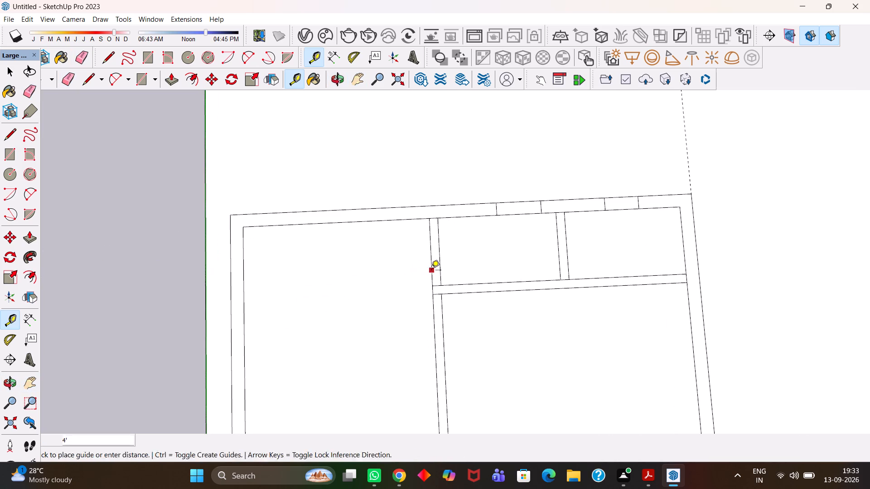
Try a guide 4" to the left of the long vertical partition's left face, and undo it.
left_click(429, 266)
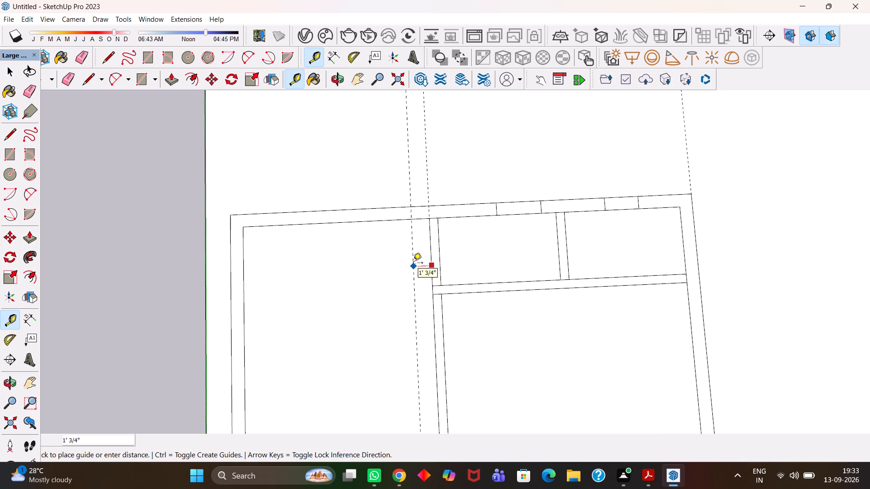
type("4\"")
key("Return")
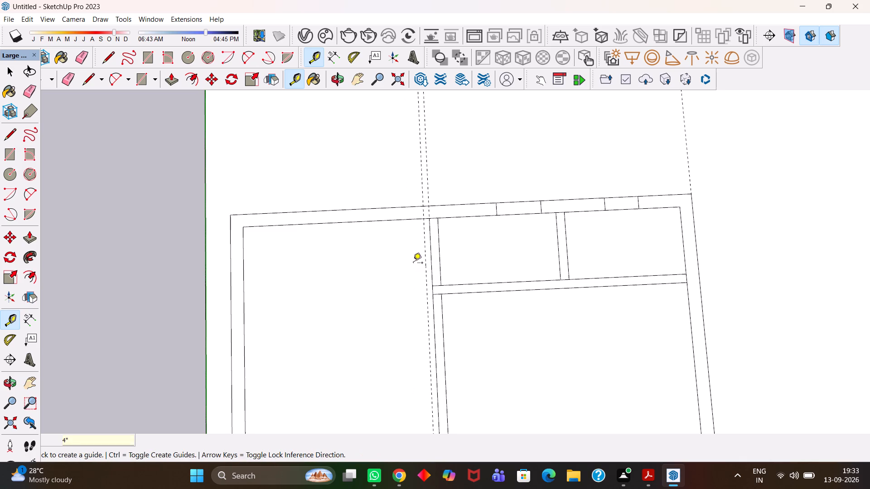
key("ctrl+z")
Place a guide 6" left of the long vertical partition's left face and another 3' further left.
scroll(427, 265, "up", 2)
left_click(429, 255)
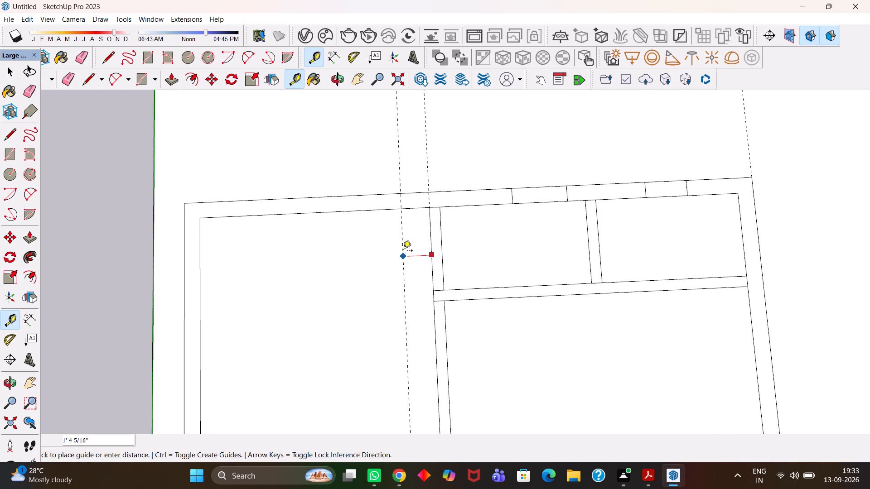
type("6\"")
key("Return")
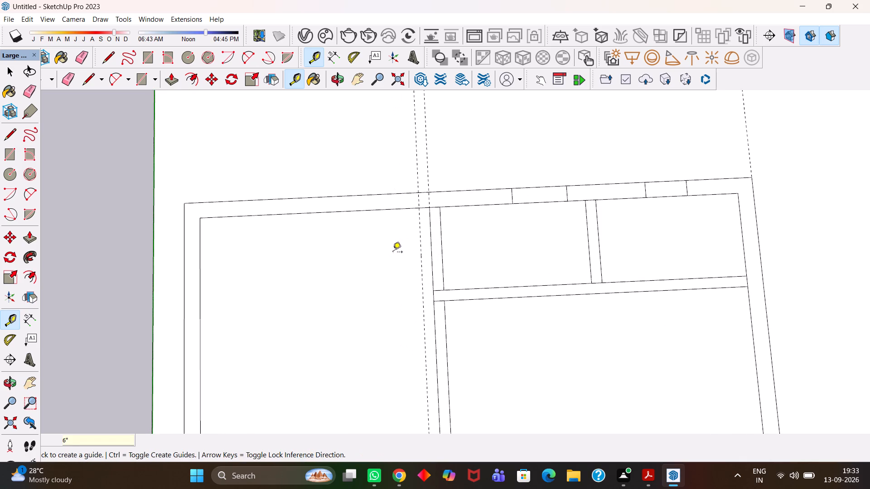
left_click(420, 258)
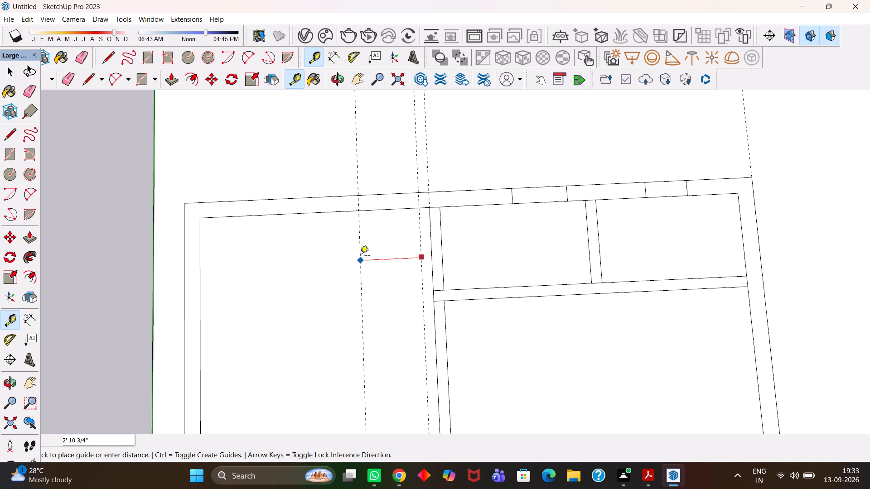
type("3'")
key("Return")
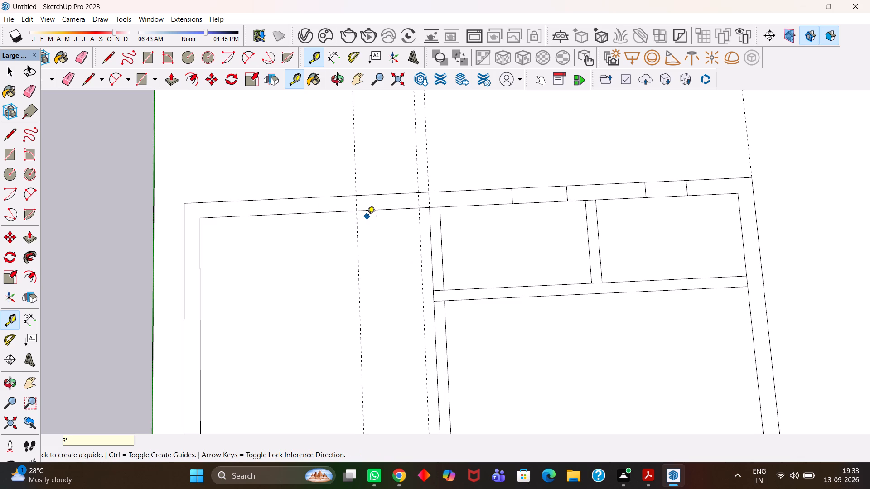
Draw a 3' by 9" rectangle across the top wall between the two guides in the upper left room.
scroll(367, 217, "up", 3)
key("r")
left_click(355, 189)
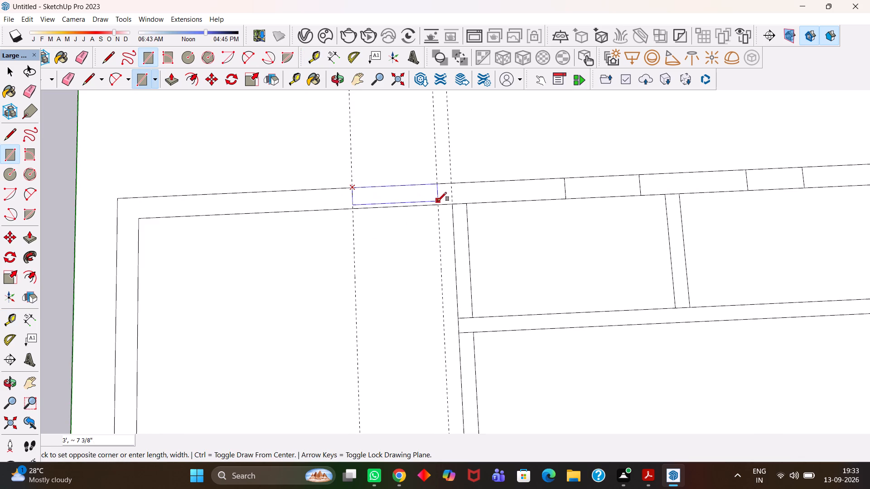
left_click(438, 202)
key("l")
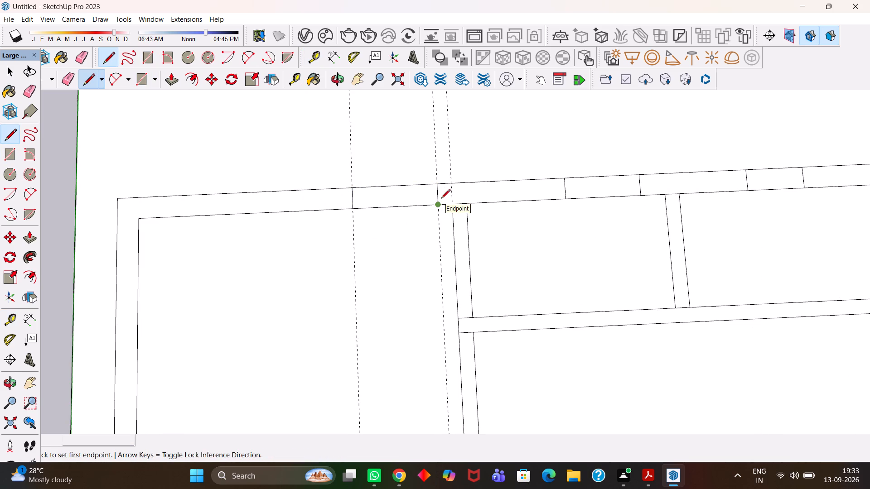
Erase the three vertical guides beside the long vertical partition in the upper left room.
key("h")
scroll(431, 198, "down", 4)
left_click(385, 258)
key("e")
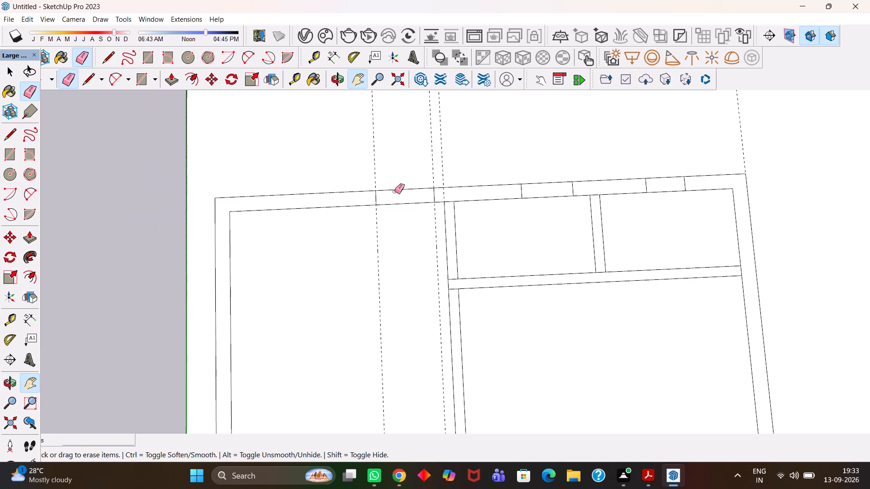
left_click_drag(454, 149, 373, 154)
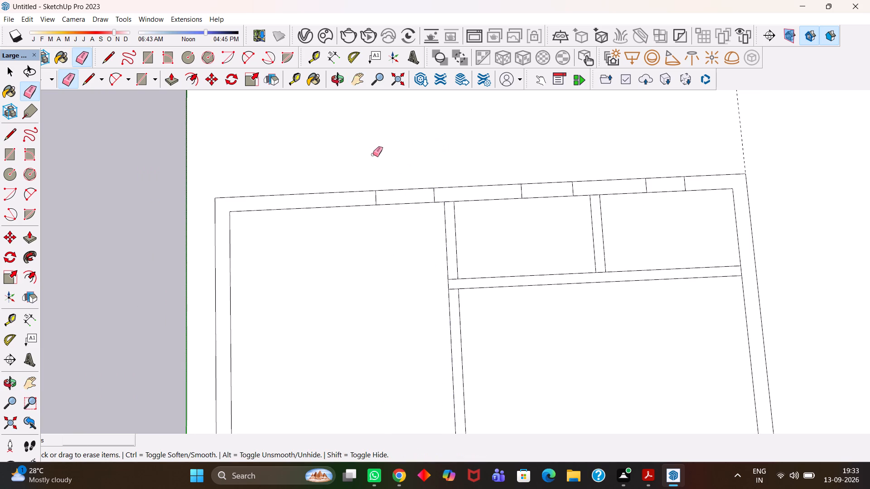
Place a horizontal guide along the upper face of the partition at the bottom of the upper left room.
key("h")
scroll(373, 154, "down", 5)
left_click_drag(353, 254, 372, 207)
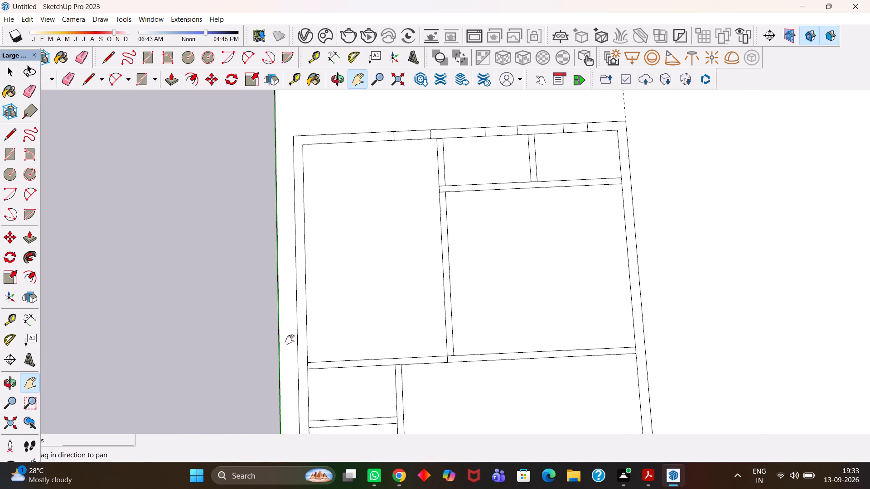
scroll(341, 369, "up", 2)
key("t")
scroll(340, 359, "up", 2)
double_click(338, 357)
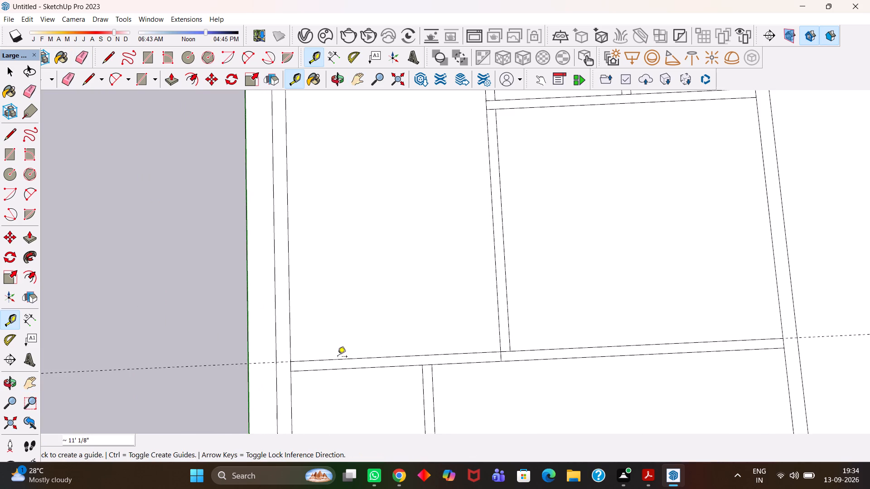
Place a guide 6" above the horizontal partition's upper face and another 3' above that one.
left_click(333, 358)
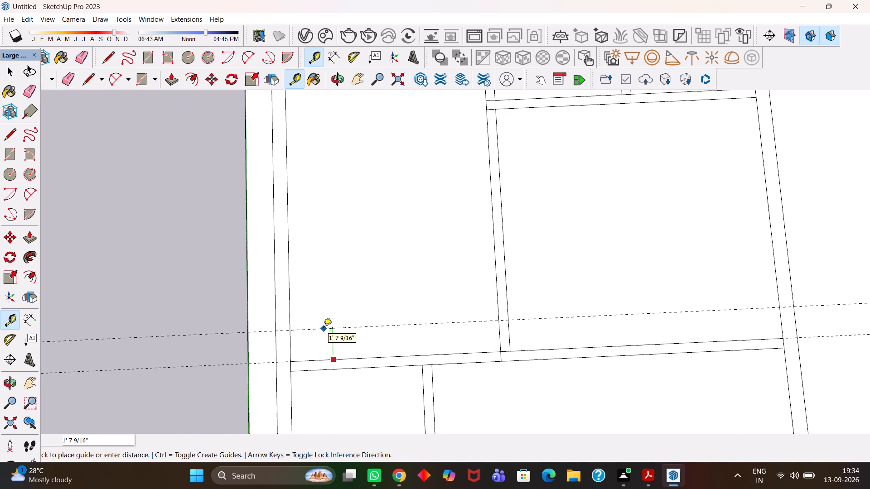
type("6\"")
key("Return")
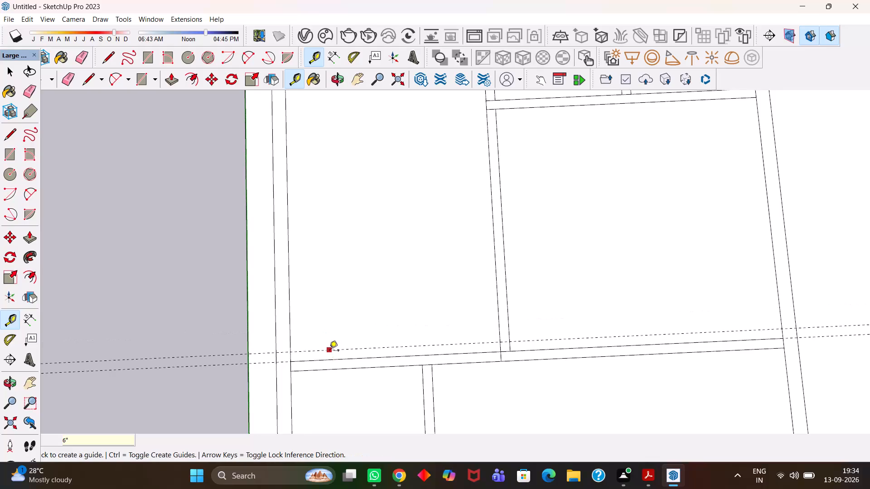
left_click(329, 351)
type("3'")
key("Return")
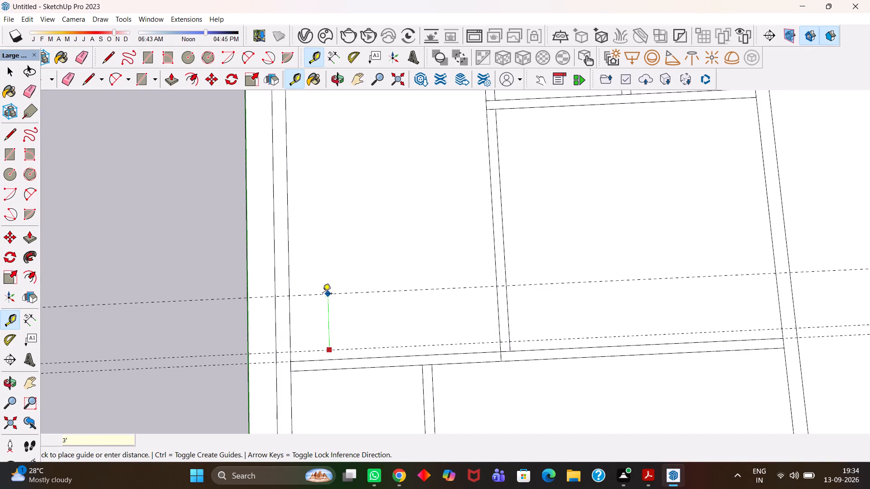
Draw a rectangle across the left outer wall between the two horizontal guides spaced 3' apart.
key("r")
left_click(278, 352)
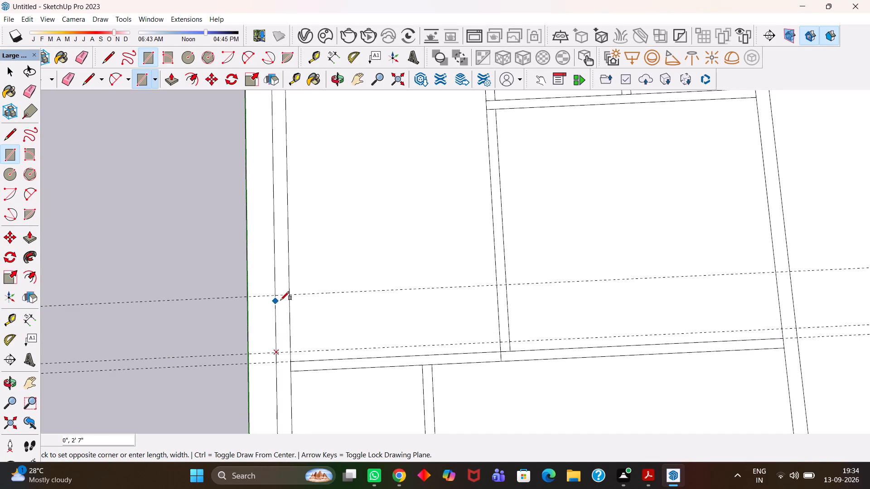
left_click(289, 296)
Erase the three horizontal guides crossing the plan near the bottom of the upper left room.
scroll(287, 296, "down", 4)
key("e")
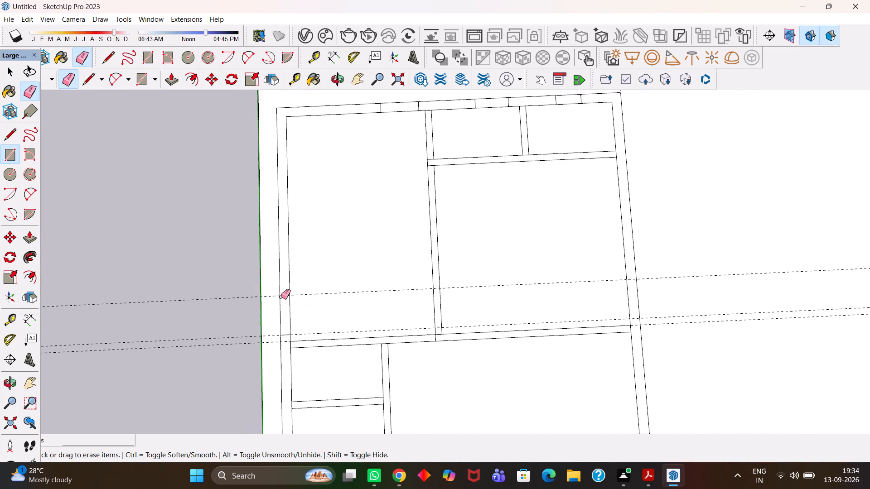
left_click_drag(238, 283, 212, 385)
Place a vertical guide 6" to the right of the lower vertical partition's right face.
key("h")
scroll(374, 298, "down", 4)
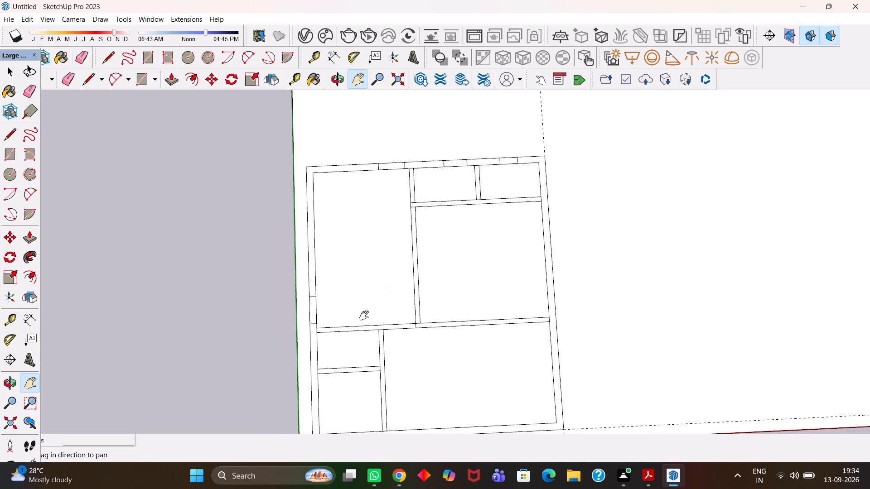
left_click_drag(377, 329, 361, 289)
scroll(365, 293, "up", 5)
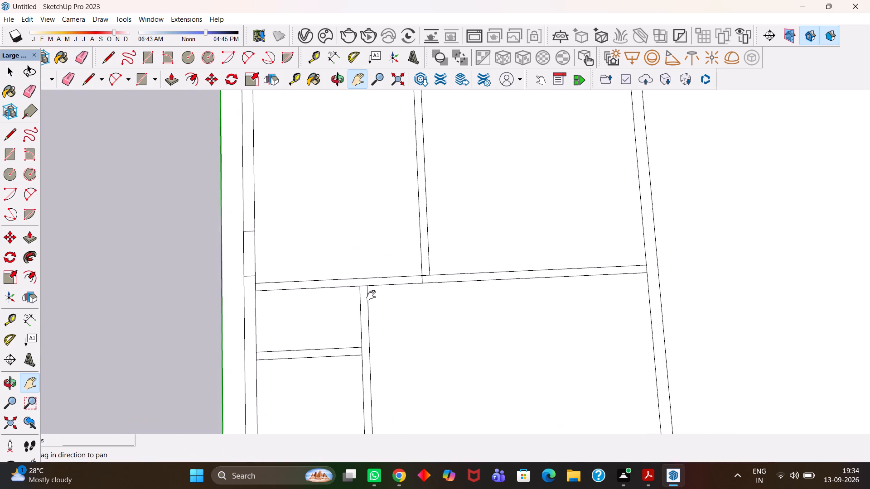
scroll(387, 282, "up", 4)
key("t")
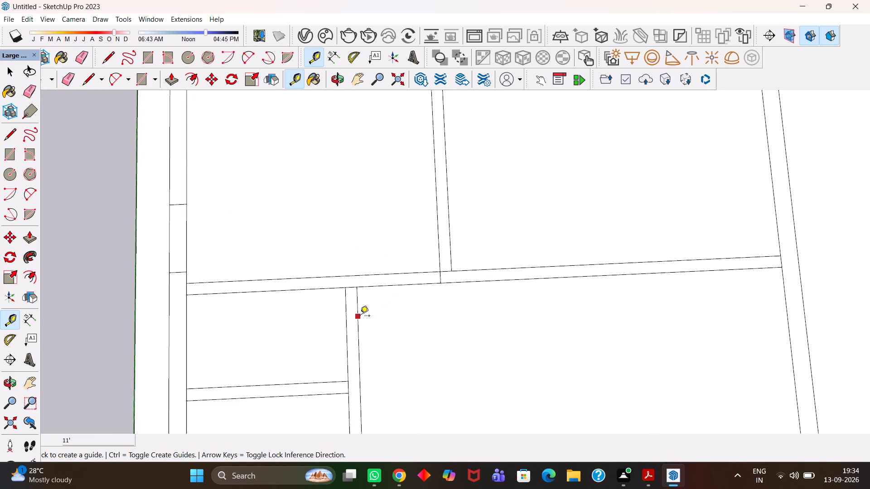
left_click(360, 316)
type("6\"")
key("Return")
Draw a 6" line across the horizontal partition along the new vertical guide.
scroll(387, 311, "up", 3)
key("l")
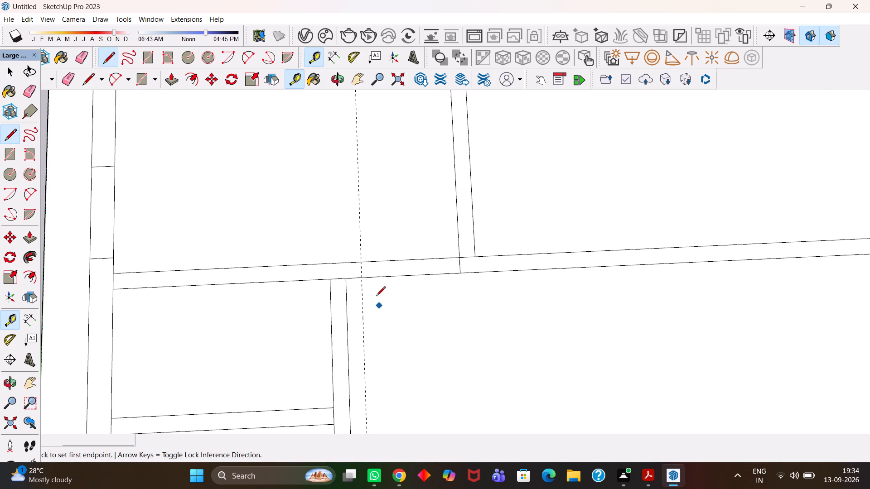
left_click(364, 278)
left_click(365, 262)
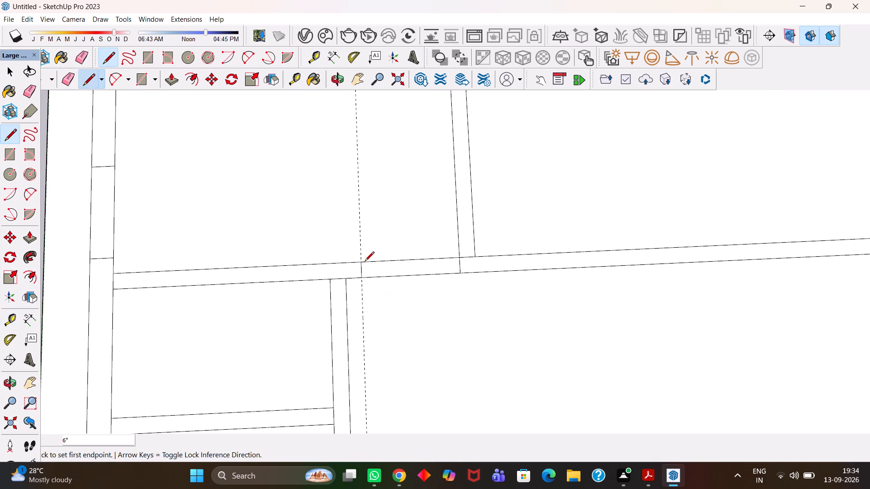
Place a vertical guide 6" to the left of the upper vertical partition's left face.
key("e")
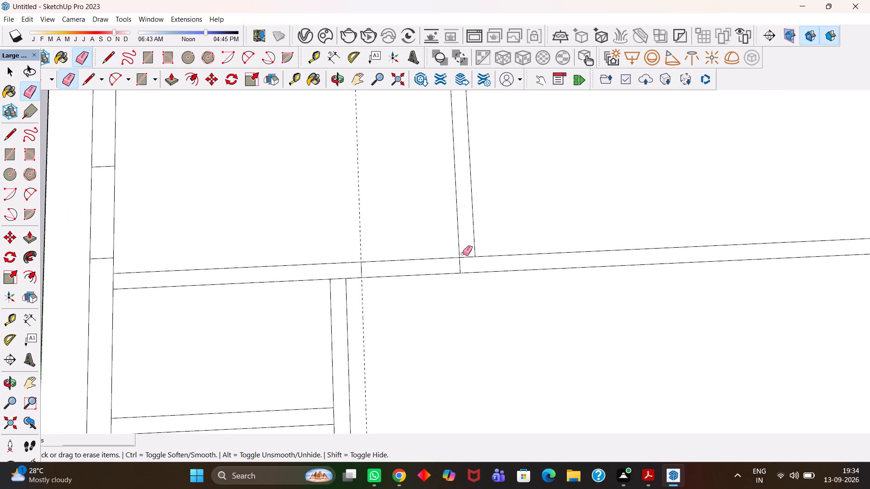
scroll(463, 254, "up", 2)
key("t")
left_click(458, 244)
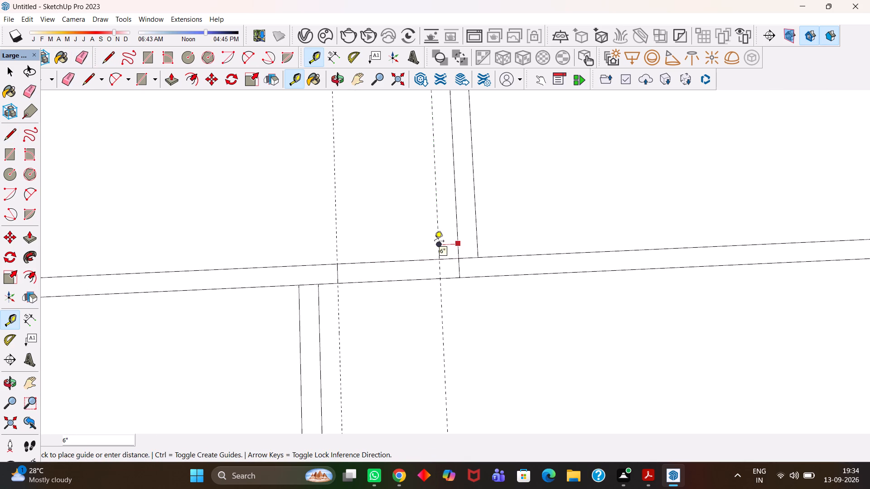
type("6\"")
key("Return")
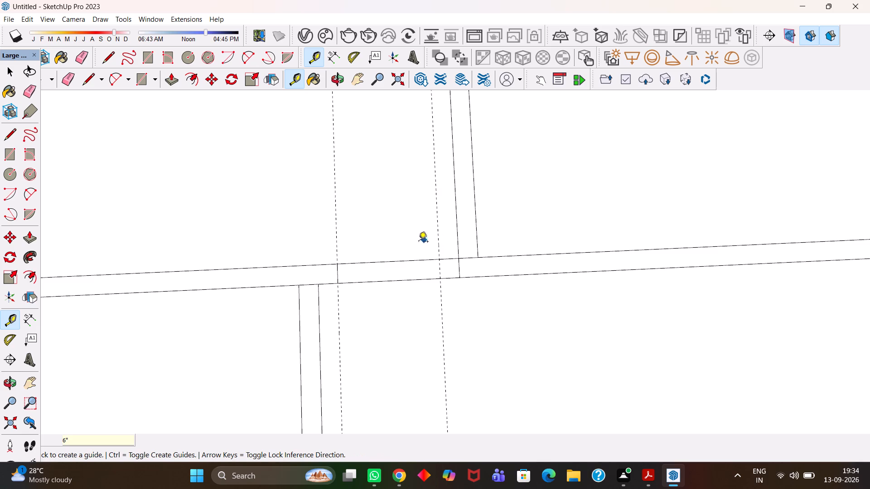
Draw a rectangle about 2' 7 5/8" by 6" across the horizontal partition between the guides and erase its long edges to open a doorway.
key("r")
left_click(334, 265)
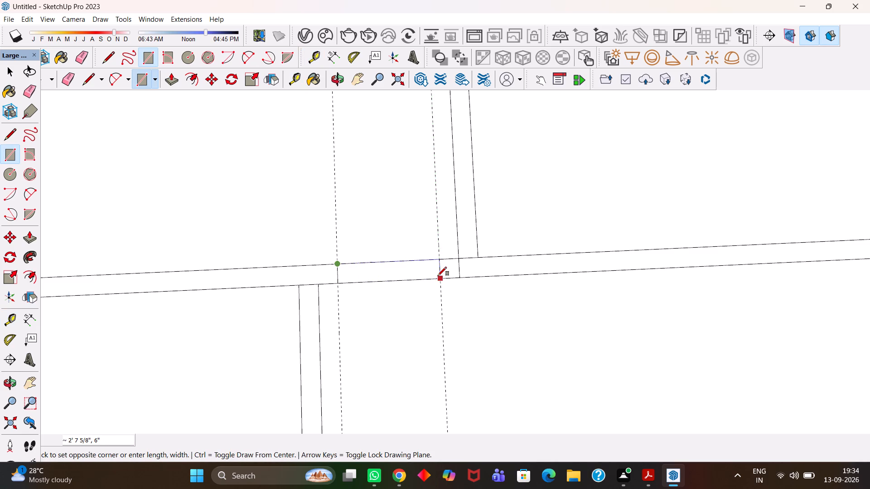
left_click(439, 276)
key("e")
left_click_drag(416, 250, 422, 312)
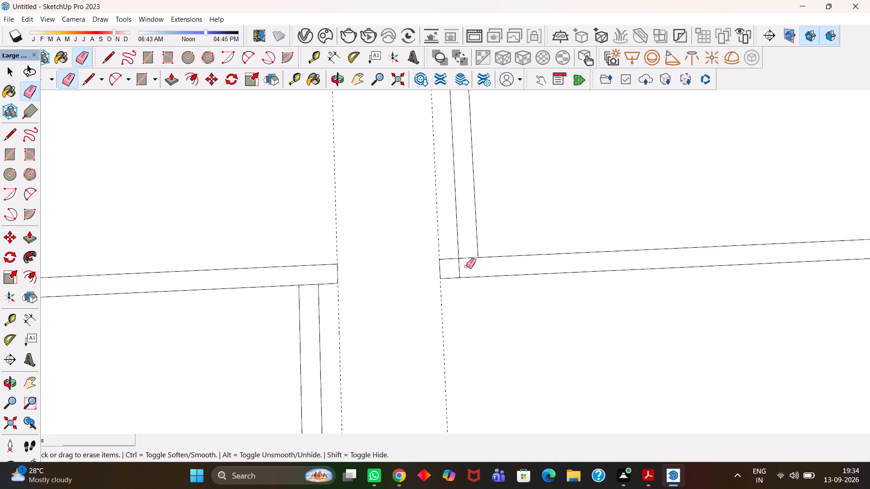
Erase the two vertical guides and the leftover lines where the vertical partitions meet the horizontal partition.
left_click_drag(464, 255, 467, 261)
left_click_drag(465, 265, 457, 268)
left_click_drag(457, 304, 419, 312)
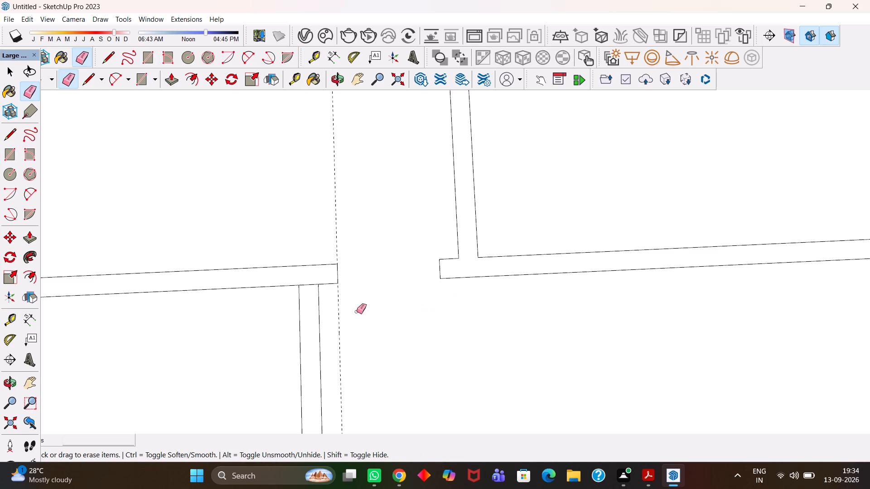
left_click_drag(335, 317, 326, 321)
left_click_drag(337, 322, 344, 322)
left_click_drag(304, 279, 308, 283)
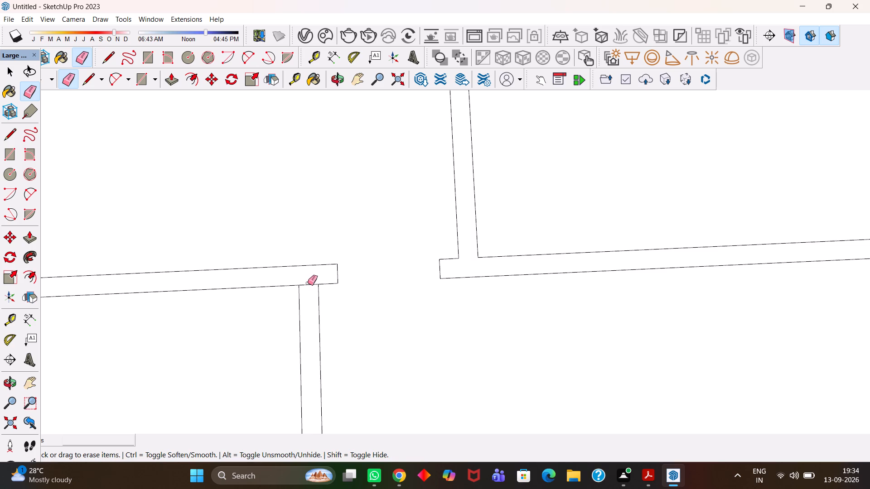
left_click(308, 284)
Place a guide 6" below the horizontal partition's lower face and another 2'6" below that one, across the lower vertical partition.
key("h")
scroll(311, 297, "down", 4)
left_click_drag(319, 353, 339, 274)
scroll(339, 274, "down", 1)
left_click_drag(308, 342, 329, 300)
scroll(331, 300, "down", 3)
scroll(349, 289, "up", 3)
scroll(320, 241, "up", 3)
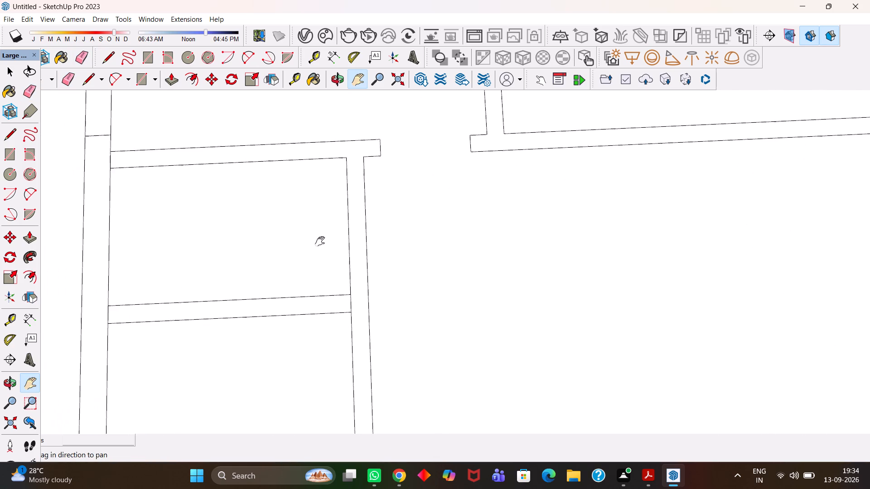
scroll(320, 241, "up", 1)
left_click_drag(320, 241, 341, 279)
key("t")
scroll(355, 242, "up", 2)
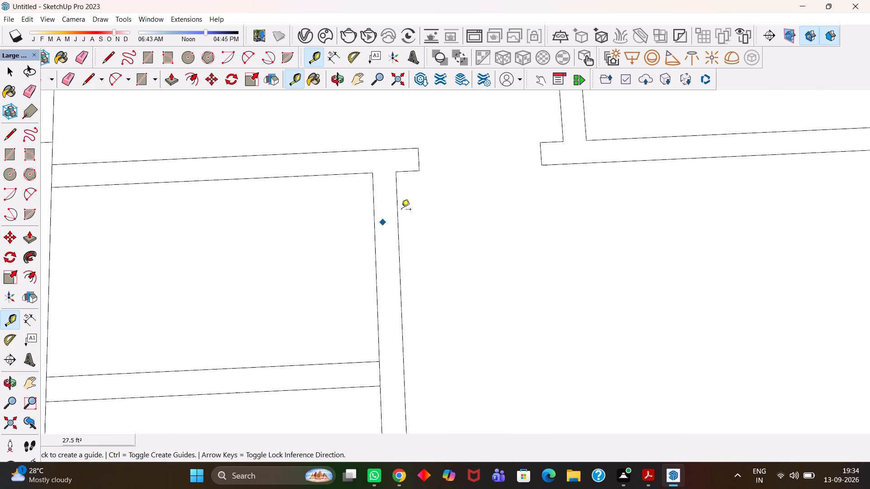
left_click(343, 174)
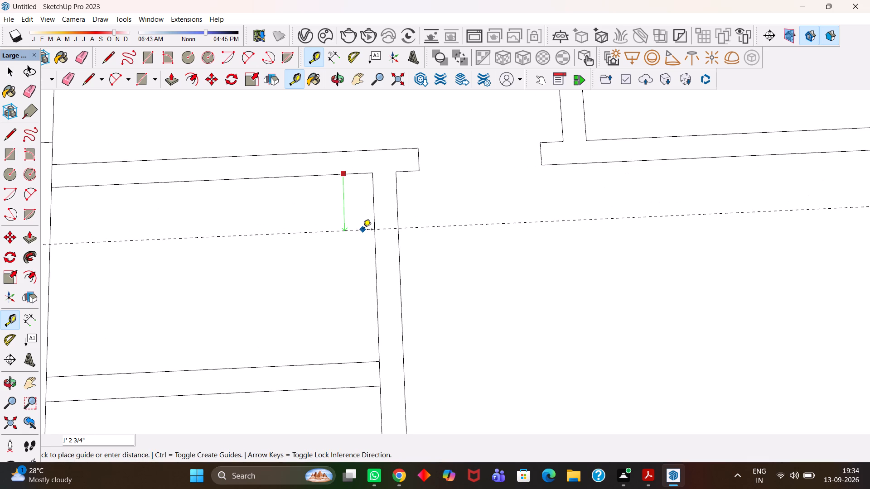
type("6\"")
key("Return")
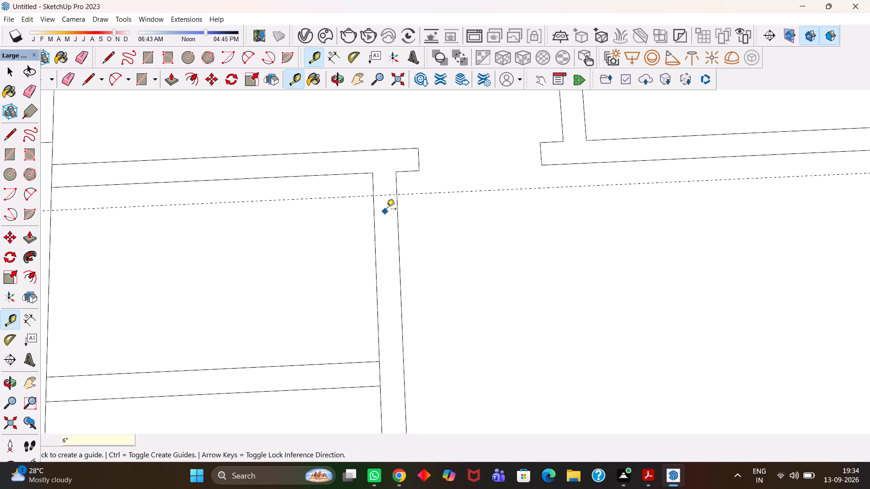
left_click(422, 196)
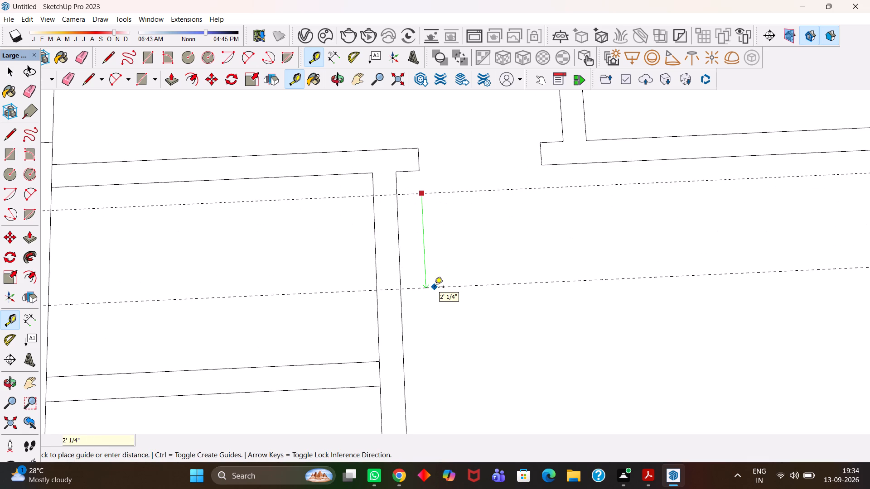
type("2'6\"")
key("Return")
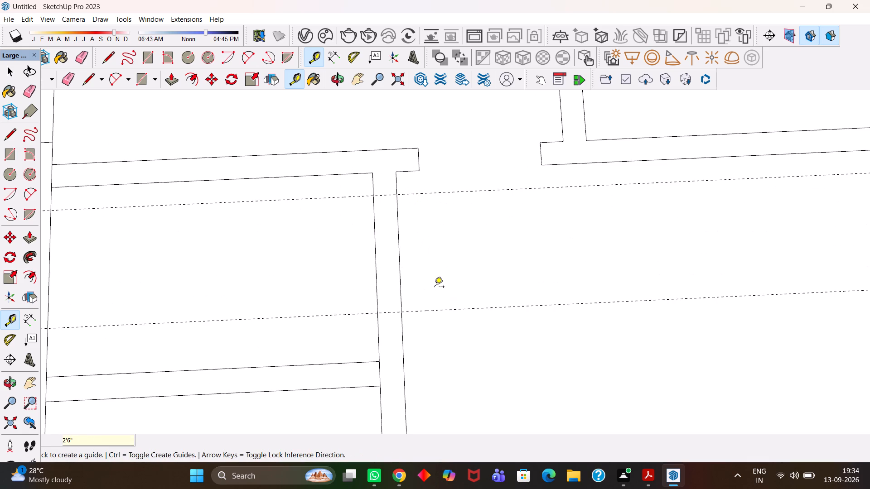
Draw a rectangle across the lower vertical partition between the two guides and erase its long edges to open a 2'6" doorway.
key("r")
left_click(378, 314)
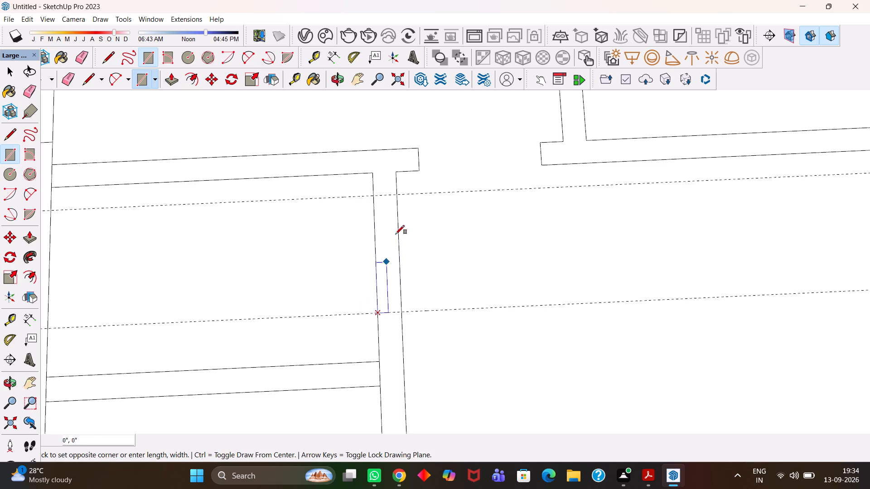
left_click(396, 195)
key("e")
left_click_drag(408, 237, 332, 278)
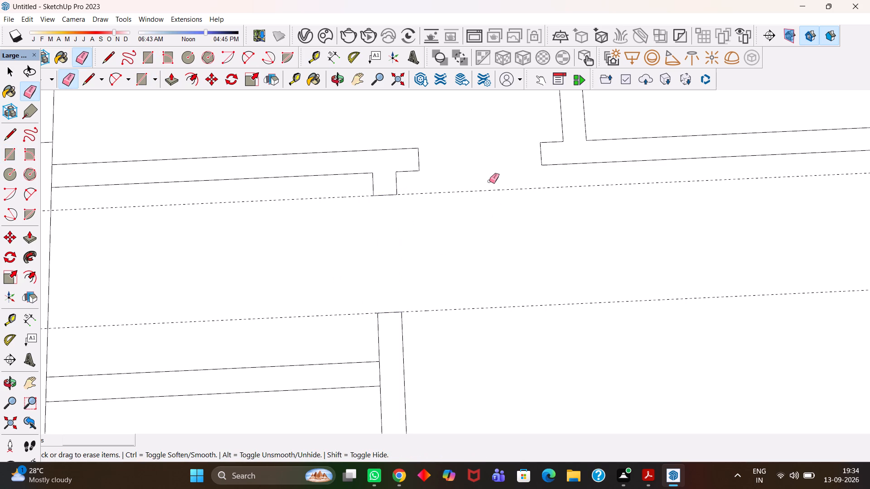
Erase the two horizontal guides and the leftover line where the short horizontal partition meets the vertical one.
left_click_drag(489, 181, 485, 352)
left_click(378, 379)
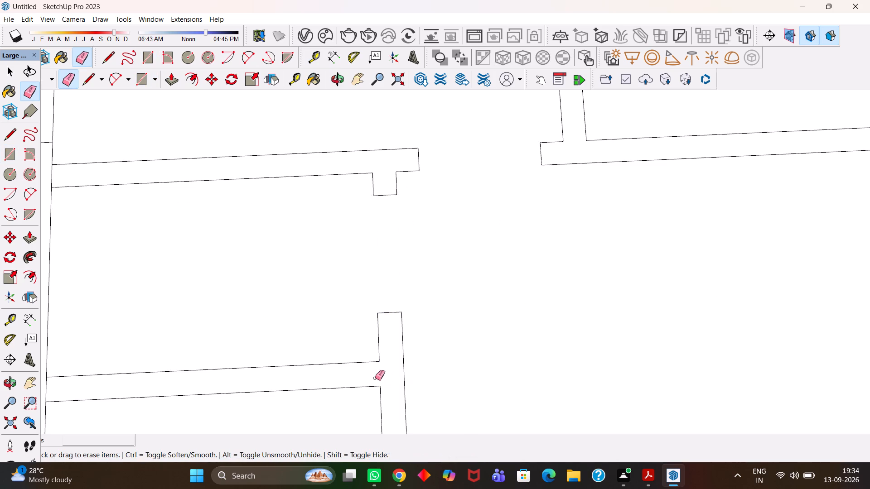
Place a horizontal guide 3' 3" above the bottom outer wall's inner face, across the lower left room.
key("h")
scroll(375, 378, "down", 5)
left_click_drag(391, 397, 389, 307)
left_click_drag(398, 355, 379, 319)
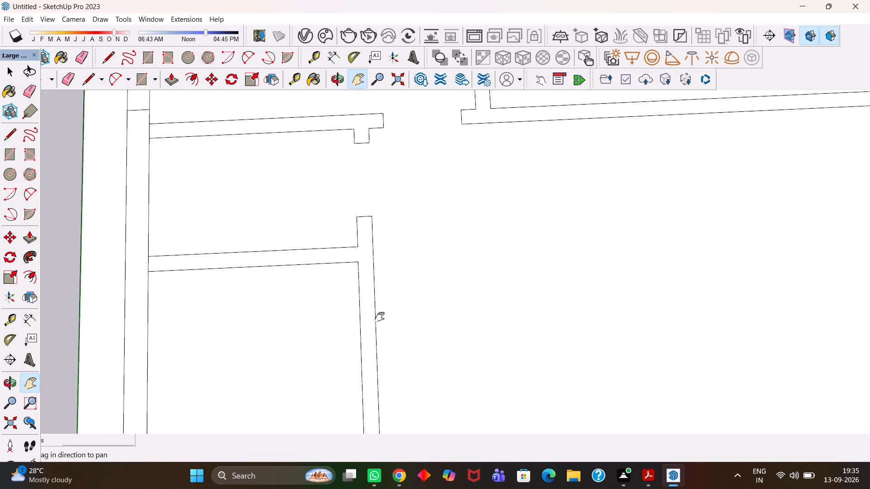
scroll(360, 338, "down", 4)
left_click_drag(368, 346, 349, 268)
scroll(306, 297, "up", 1)
key("t")
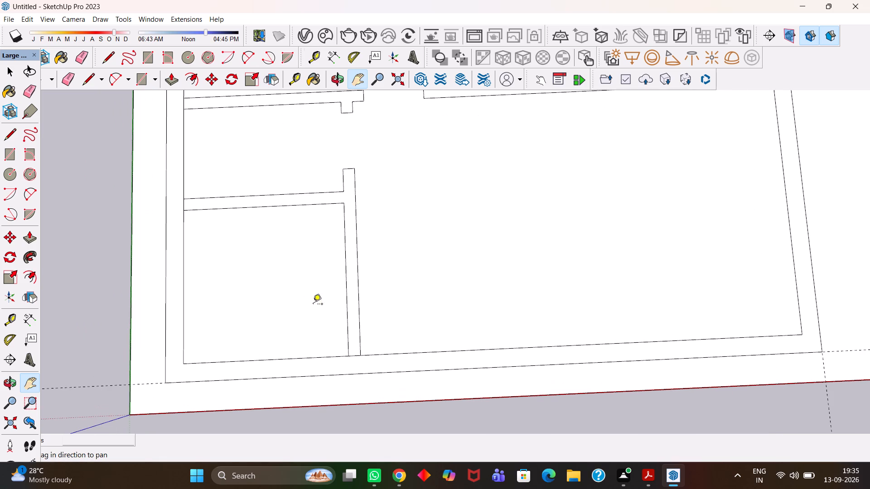
left_click(321, 355)
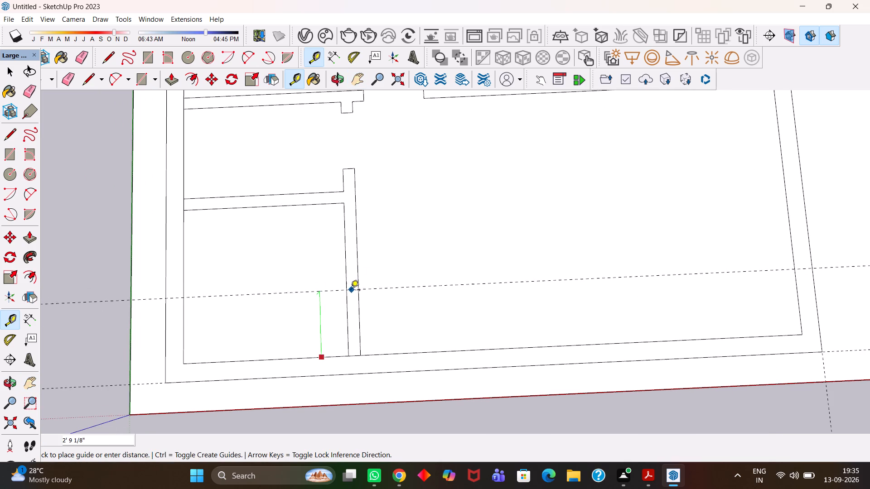
left_click(348, 278)
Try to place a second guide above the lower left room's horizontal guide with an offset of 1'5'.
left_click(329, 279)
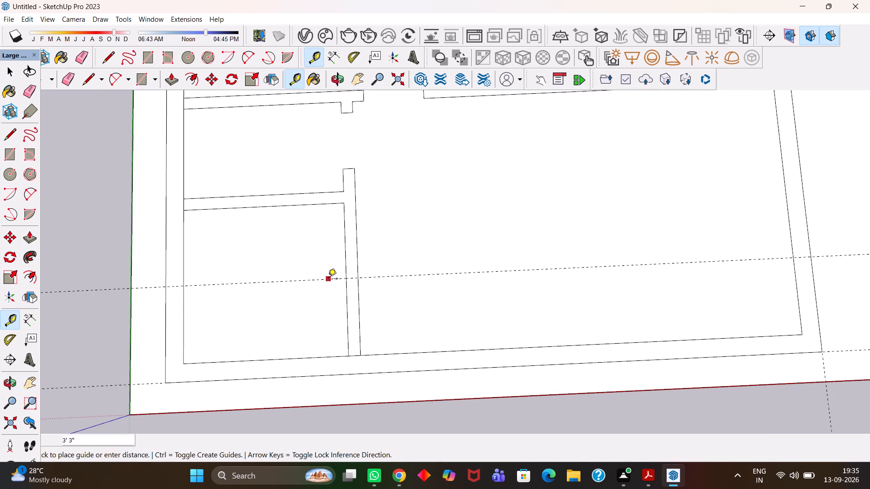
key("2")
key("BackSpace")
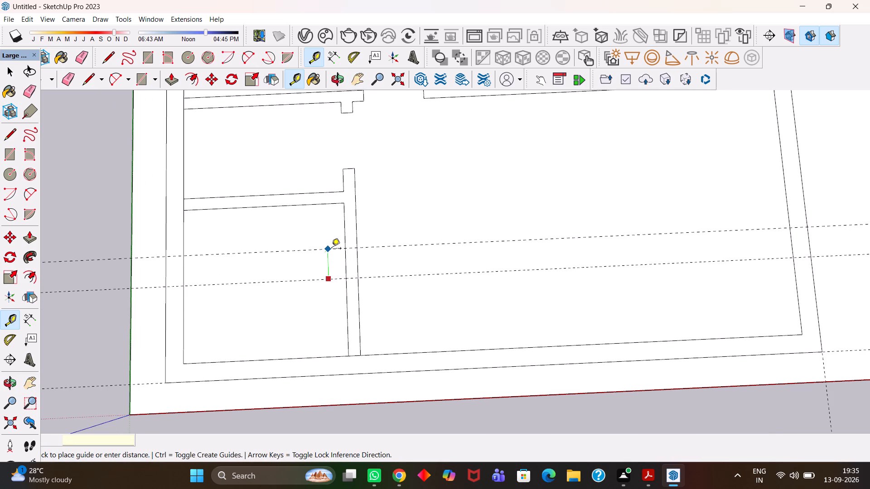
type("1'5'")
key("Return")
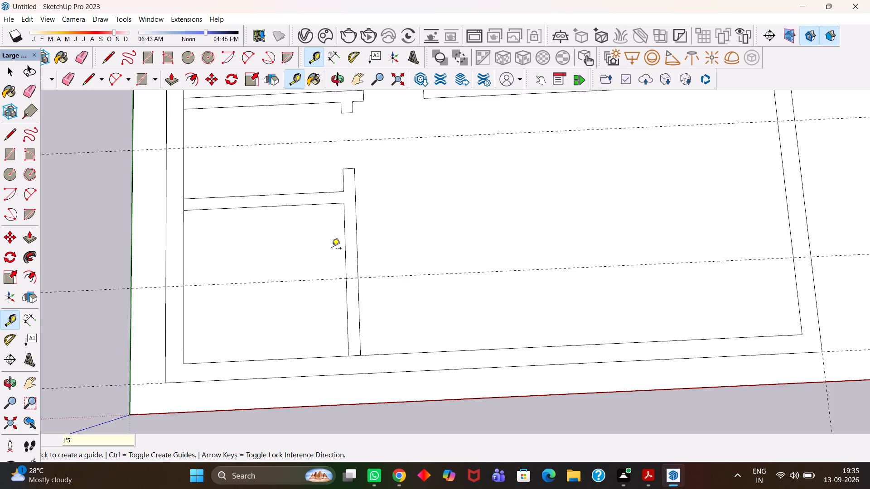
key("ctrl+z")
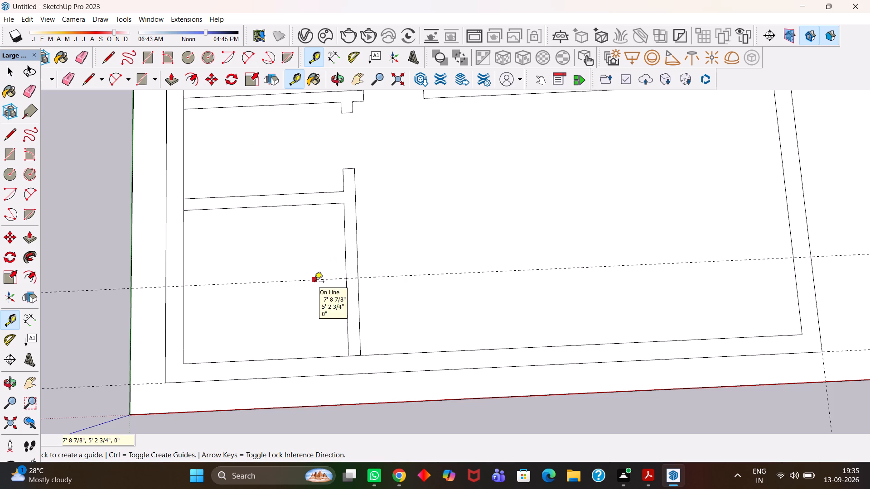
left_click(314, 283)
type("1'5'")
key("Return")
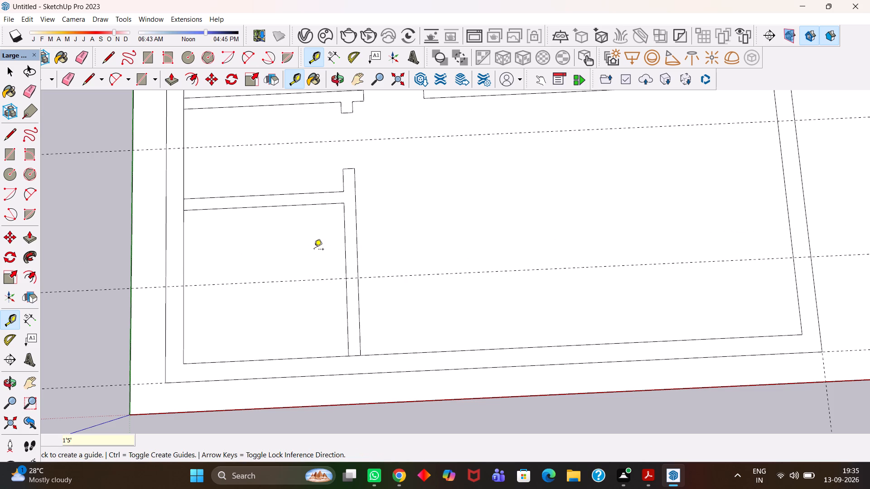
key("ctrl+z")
Place a guide 1.5' above the horizontal guide in the lower left room.
left_click(312, 280)
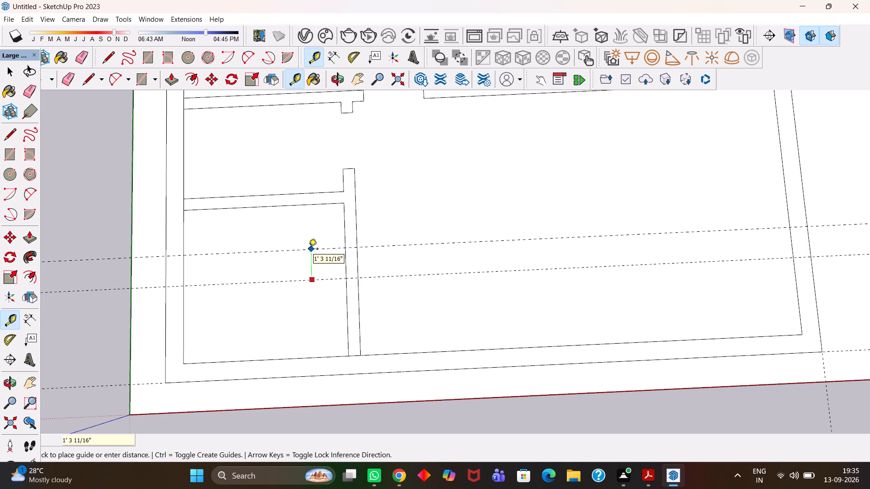
key("1")
type(".5'")
key("Return")
Place another guide 1.5" below the original horizontal guide in the lower left room.
left_click(306, 280)
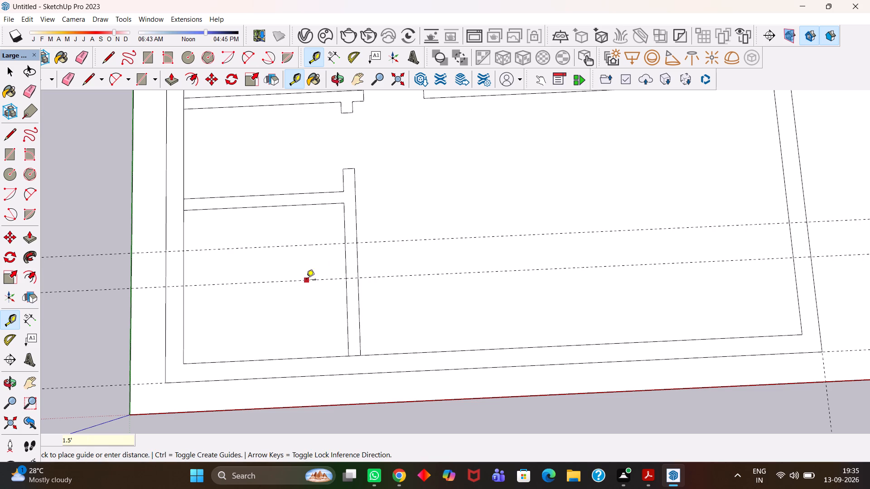
type("1.5\"")
key("Return")
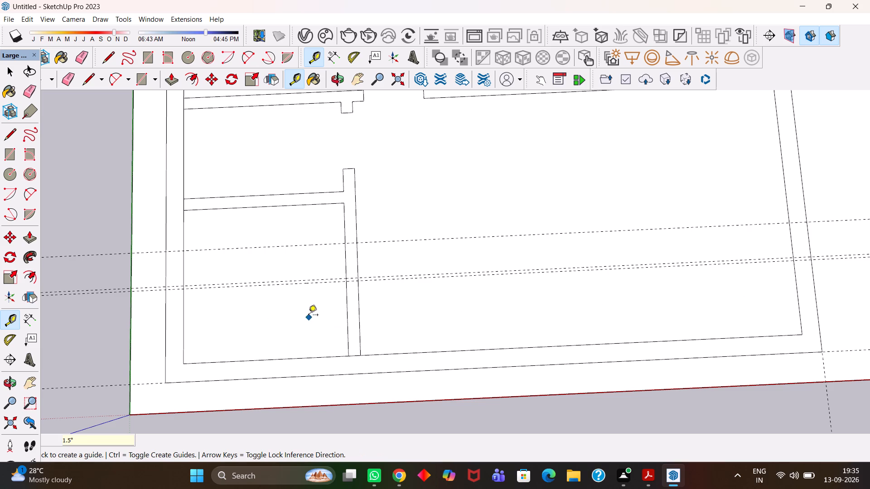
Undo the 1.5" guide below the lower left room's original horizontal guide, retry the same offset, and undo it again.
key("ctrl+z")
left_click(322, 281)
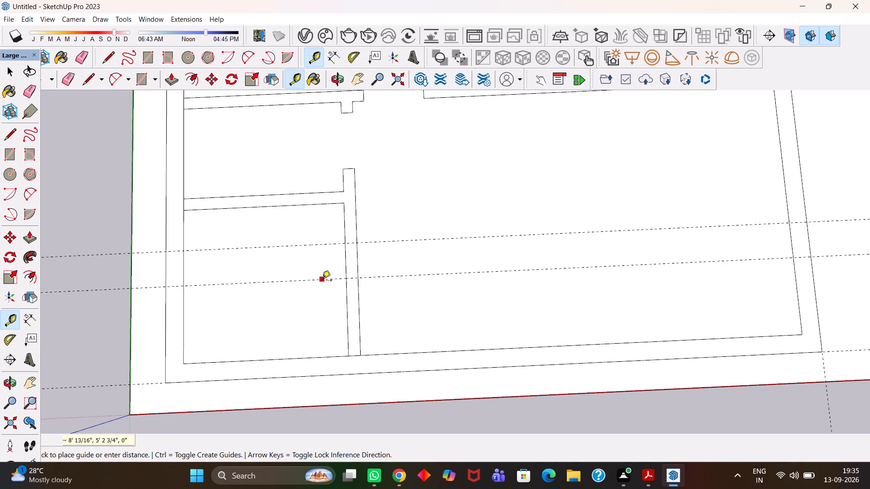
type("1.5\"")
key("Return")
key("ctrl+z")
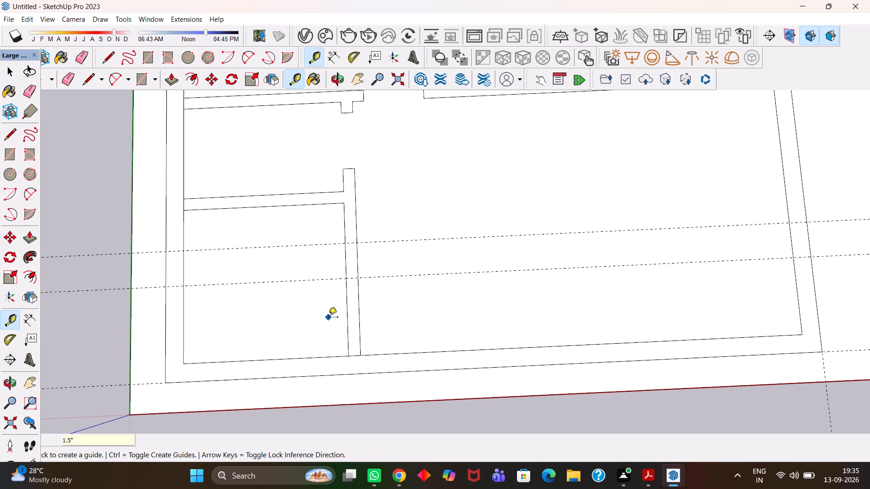
Place a guide 1.5' below the original horizontal guide in the lower left room.
left_click(311, 281)
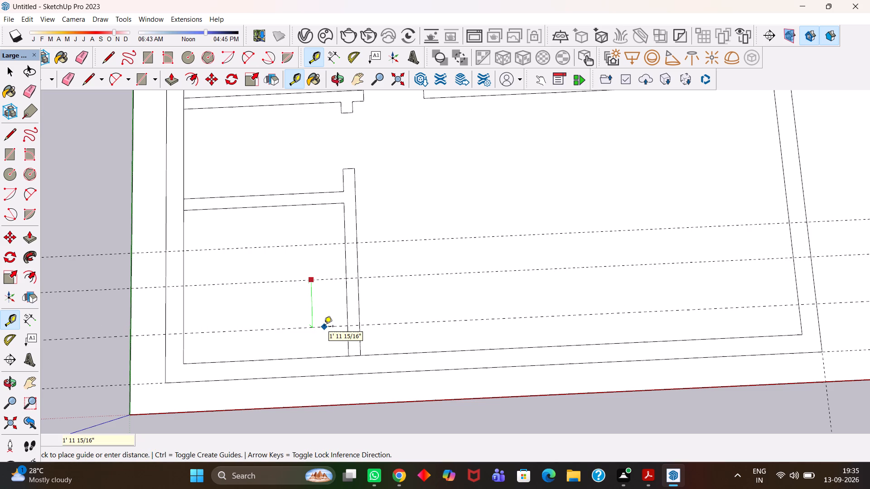
type("1.5'")
key("Return")
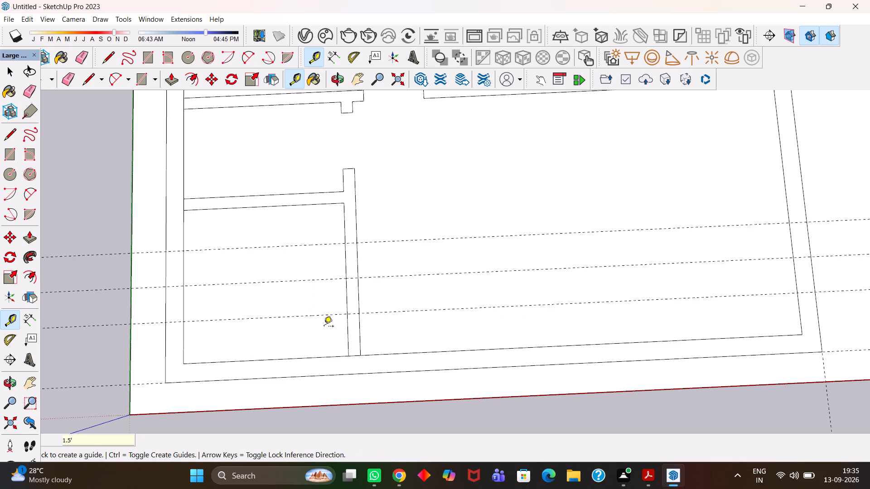
Cut a 3' doorway through the lower left room's 6" right partition between the outermost guides, erasing the wall edges and the three guides.
key("r")
scroll(334, 329, "up", 2)
left_click(351, 312)
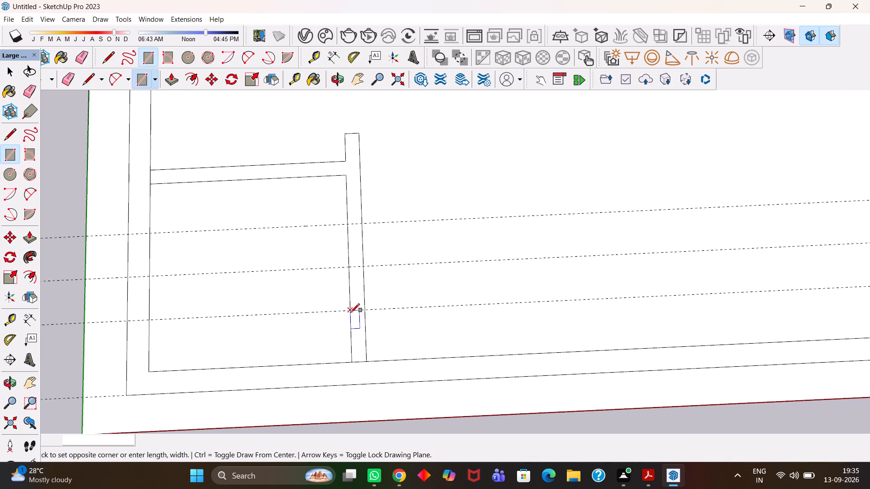
left_click(364, 222)
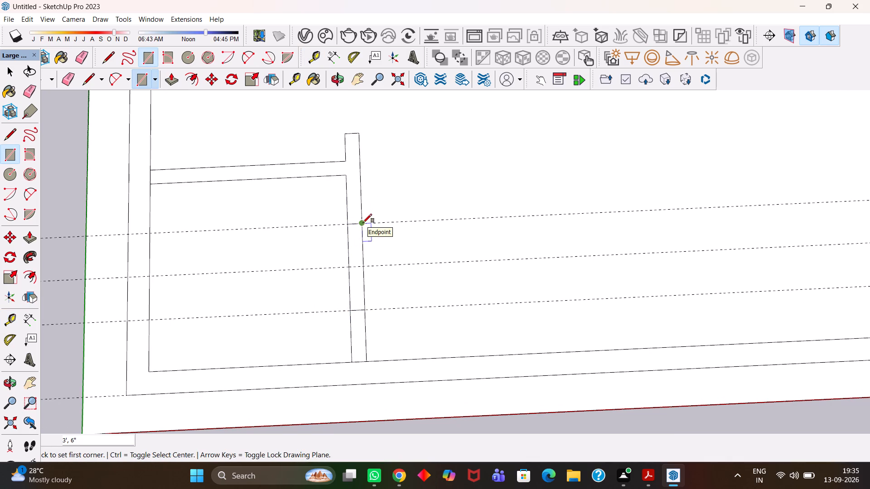
key("e")
left_click_drag(413, 209, 416, 320)
left_click_drag(393, 260, 343, 261)
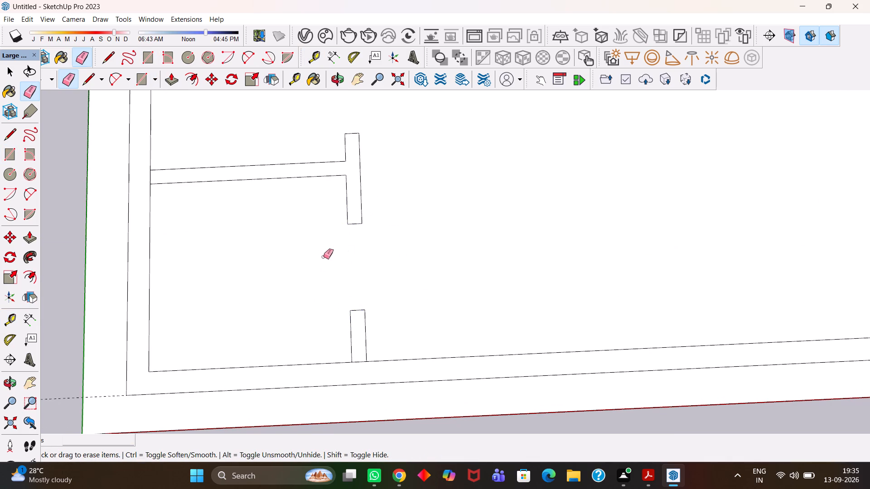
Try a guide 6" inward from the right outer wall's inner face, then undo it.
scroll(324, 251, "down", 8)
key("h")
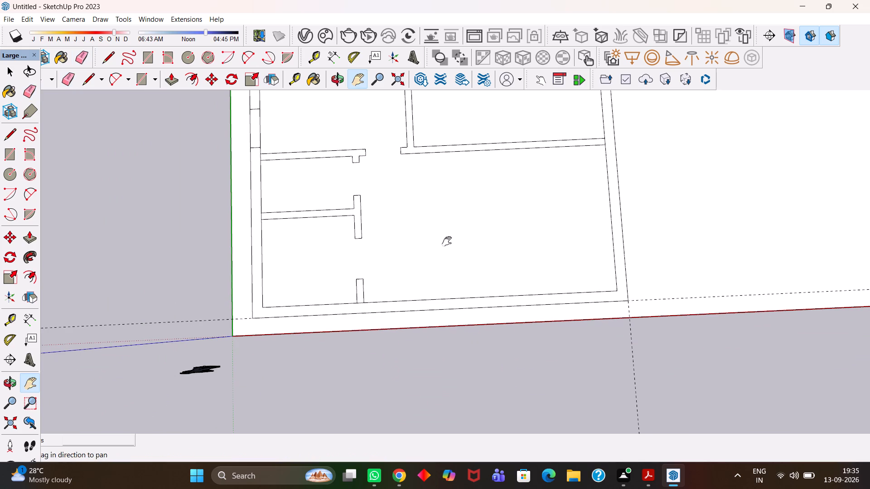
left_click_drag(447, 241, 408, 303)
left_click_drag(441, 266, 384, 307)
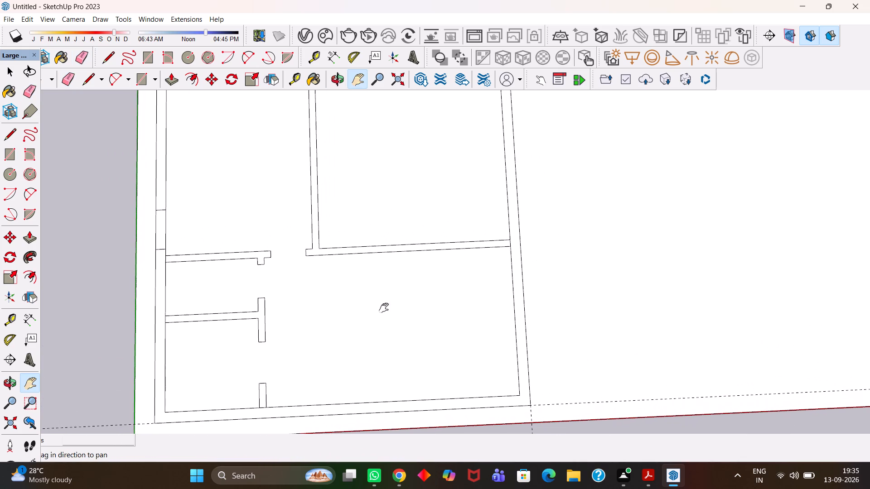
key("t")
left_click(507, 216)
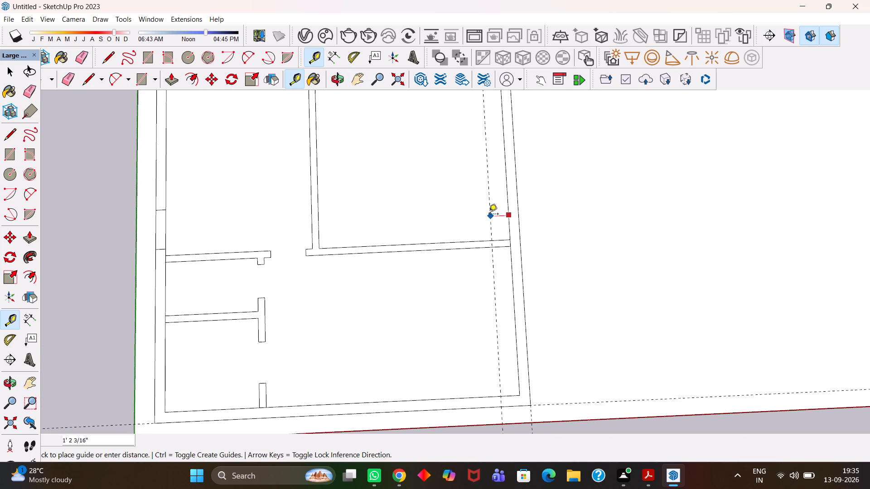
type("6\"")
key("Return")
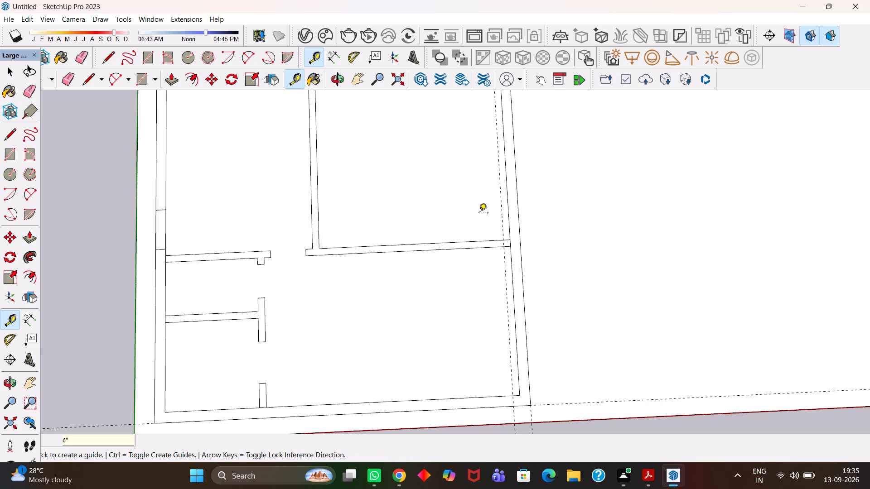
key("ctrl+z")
Place a vertical guide 1' inward from the right outer wall's inner face and another 3' further inward.
left_click(509, 215)
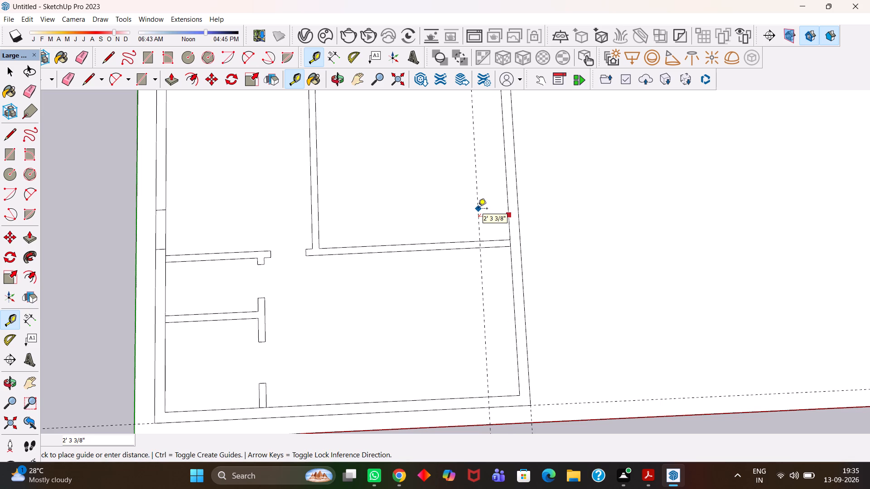
type("1'")
key("Return")
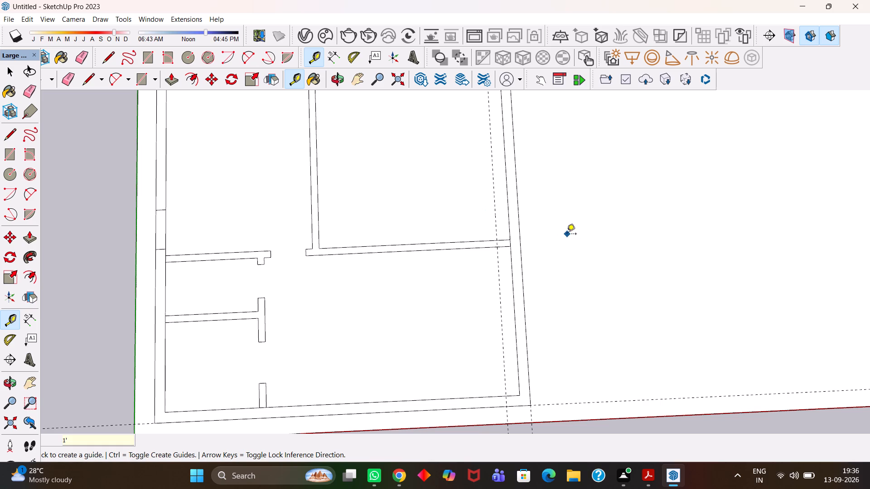
left_click(497, 220)
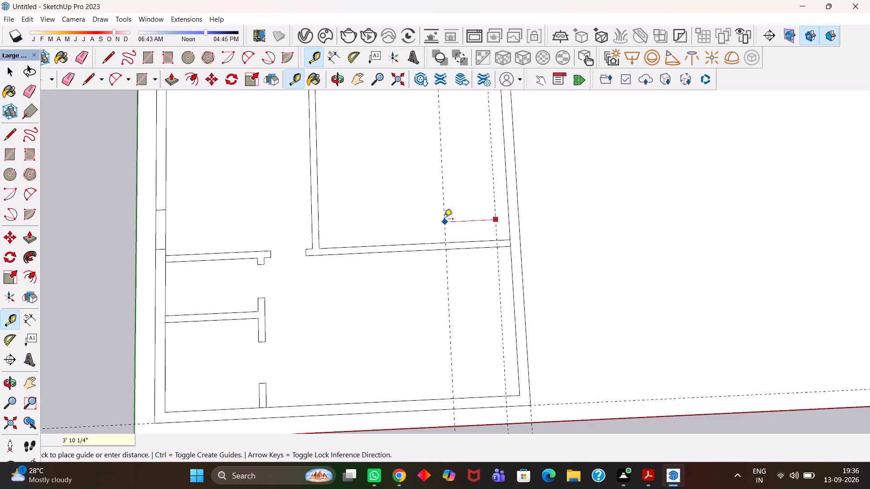
type("3'")
key("Return")
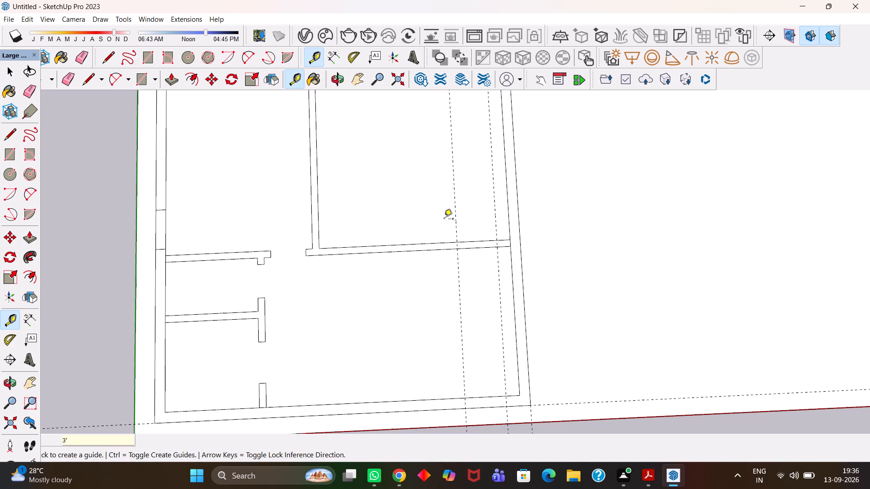
Place a horizontal guide 1' below the lower face of the large room's bottom partition and another 3' below that guide.
left_click(474, 249)
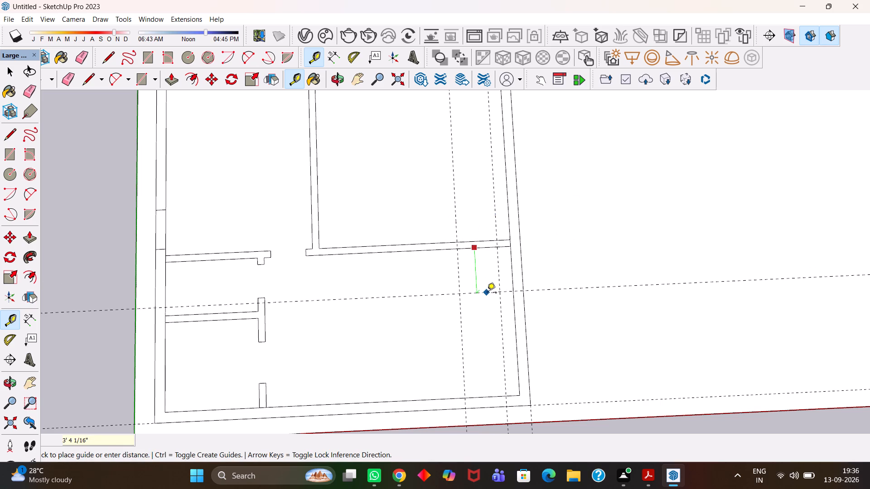
type("1'")
key("Return")
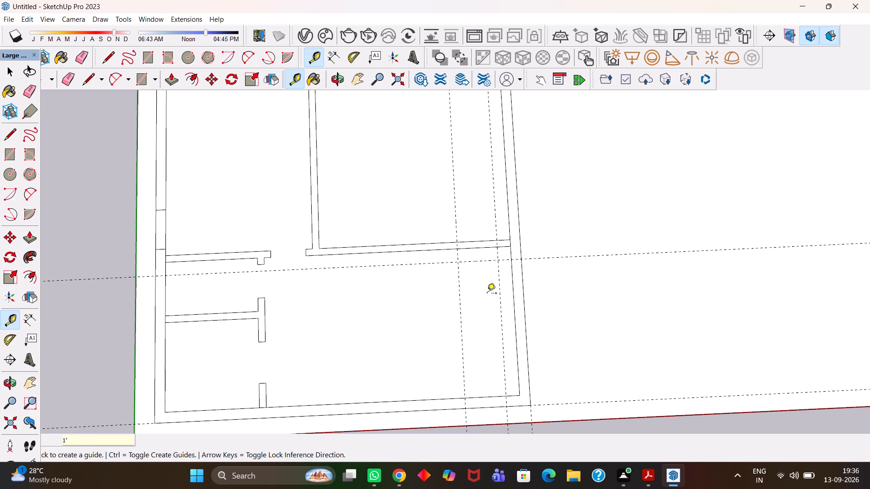
left_click(474, 262)
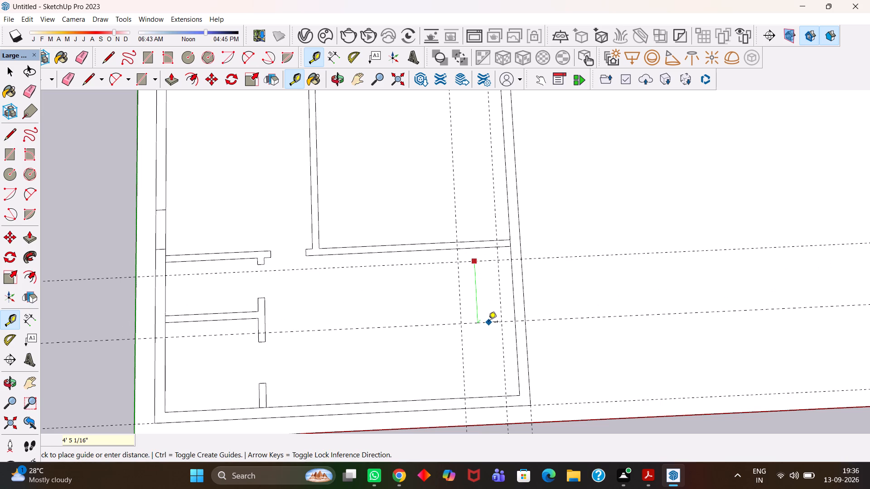
type("3'")
key("Return")
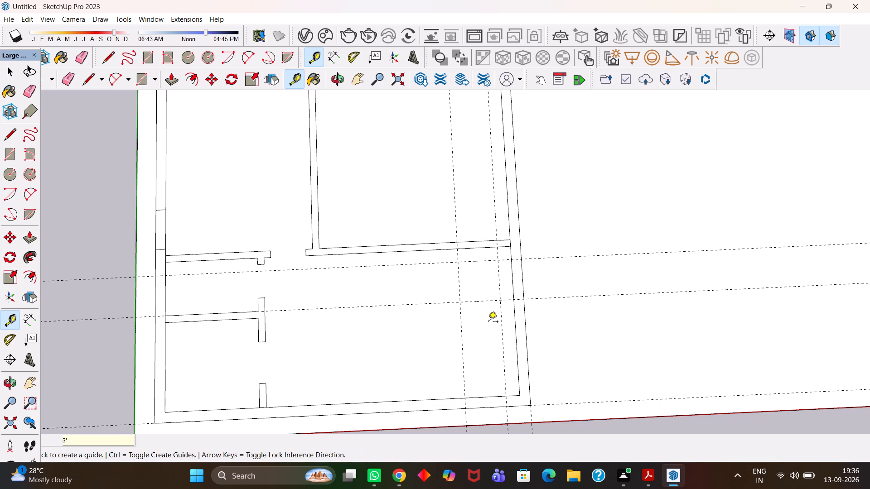
Draw a 3' by 9" rectangle across the right outer wall and a 3' by 6" rectangle across the adjoining partition, between the guides.
key("r")
scroll(530, 294, "up", 1)
left_click(513, 298)
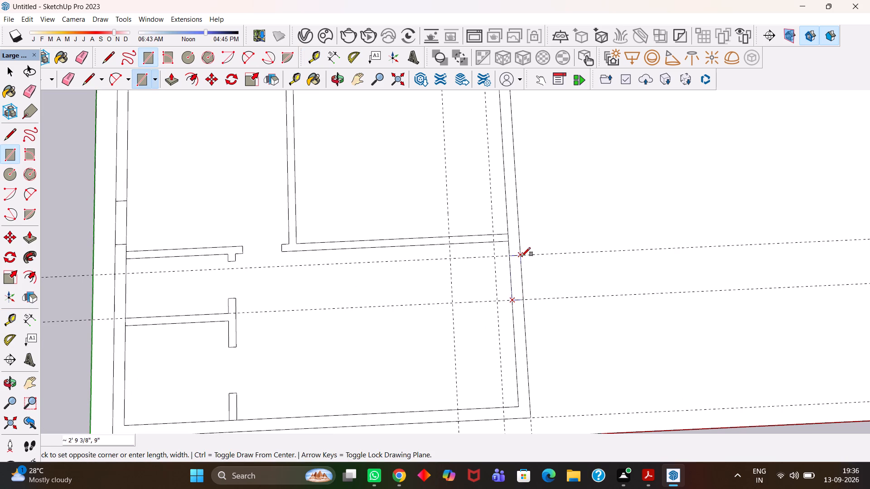
left_click(521, 255)
left_click(449, 234)
left_click(493, 244)
Erase the wall edges spanning both rectangles to open the two doorways, along with the upper horizontal guide and the vertical guide nearest the outer wall.
key("e")
left_click_drag(463, 224, 473, 263)
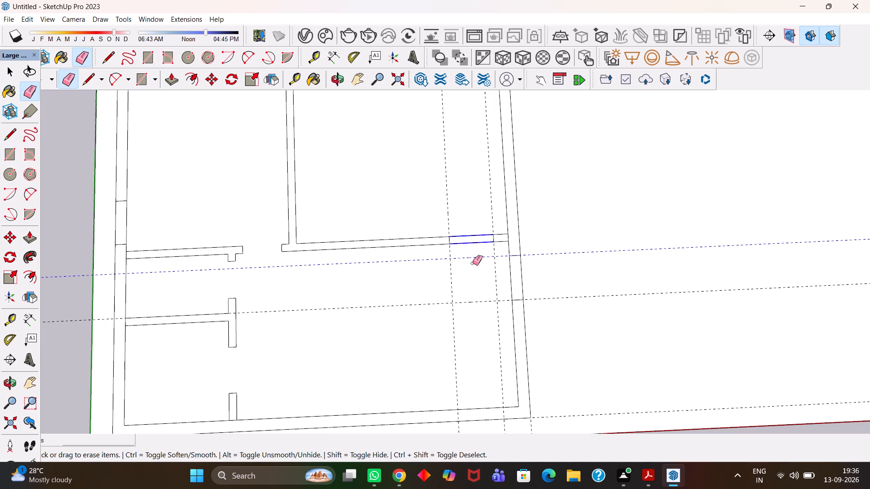
left_click_drag(473, 263, 473, 269)
left_click_drag(472, 270, 530, 278)
left_click(511, 236)
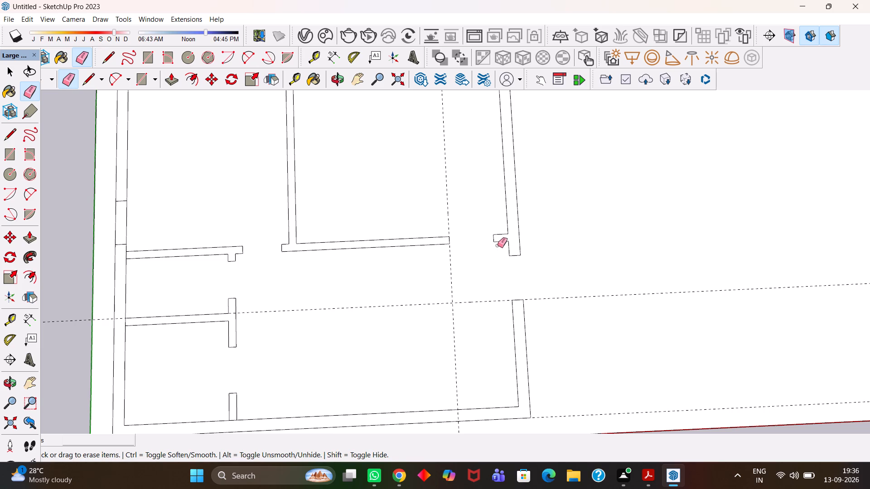
Erase the remaining vertical and horizontal guides, including the one along the bottom outer wall.
scroll(493, 249, "up", 4)
scroll(455, 297, "down", 6)
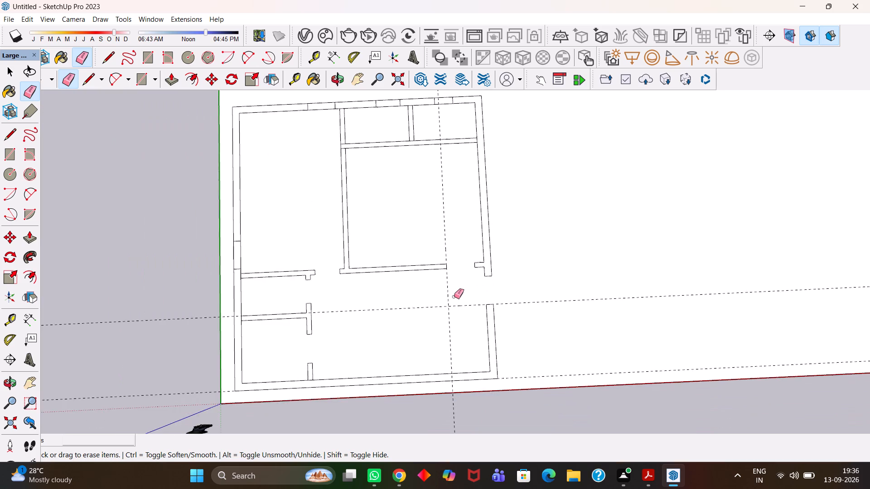
scroll(454, 297, "down", 4)
middle_click_drag(439, 300, 420, 293)
scroll(436, 300, "up", 3)
middle_click_drag(402, 329, 405, 329)
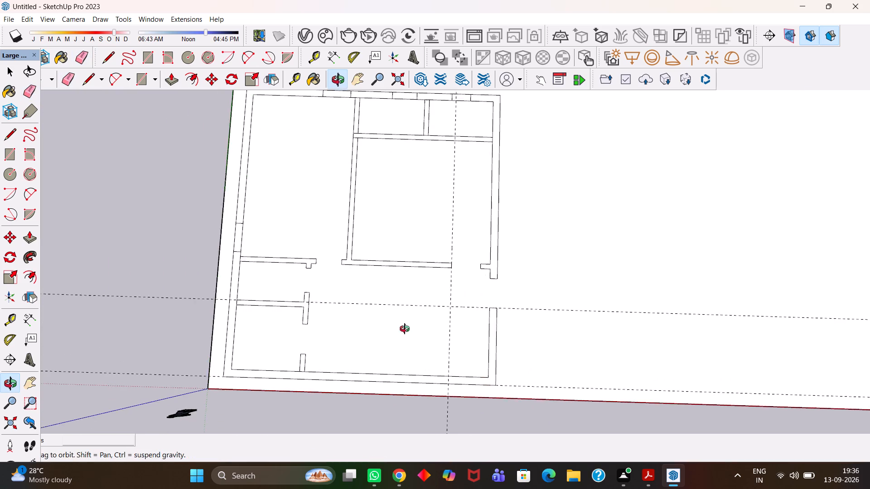
middle_click_drag(405, 329, 415, 309)
scroll(415, 309, "up", 3)
scroll(415, 309, "down", 4)
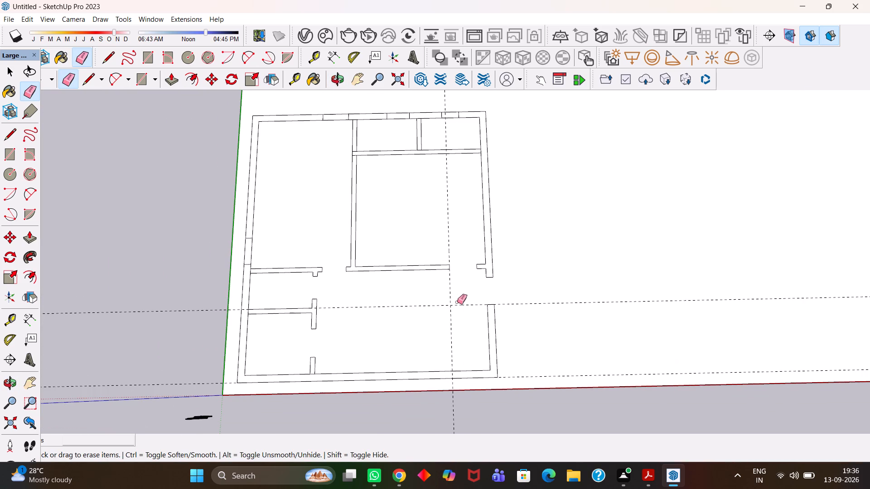
left_click_drag(456, 302, 442, 302)
left_click_drag(445, 302, 445, 311)
left_click(525, 378)
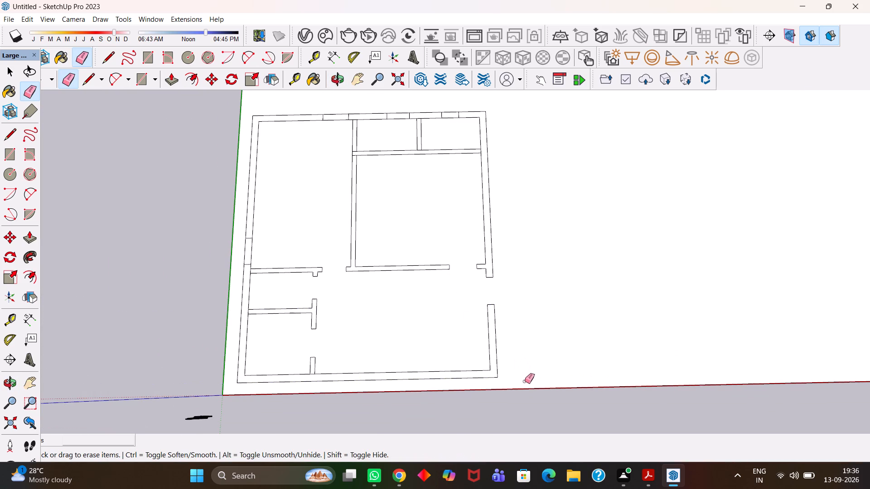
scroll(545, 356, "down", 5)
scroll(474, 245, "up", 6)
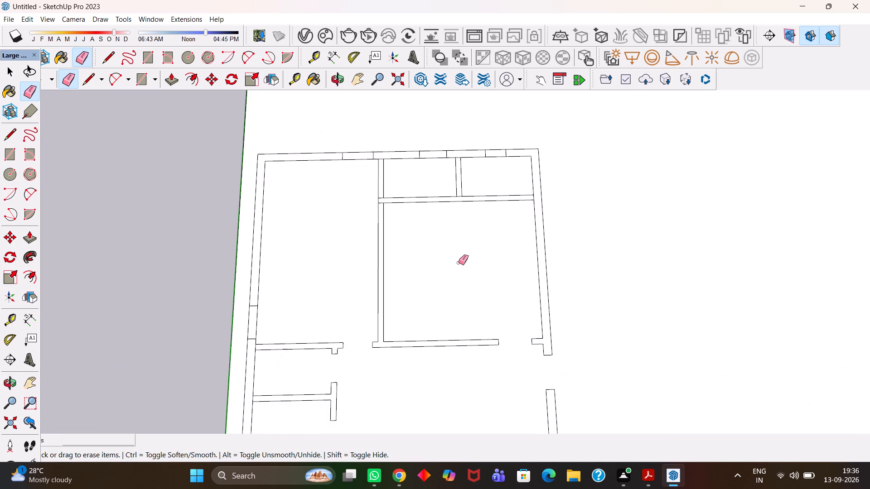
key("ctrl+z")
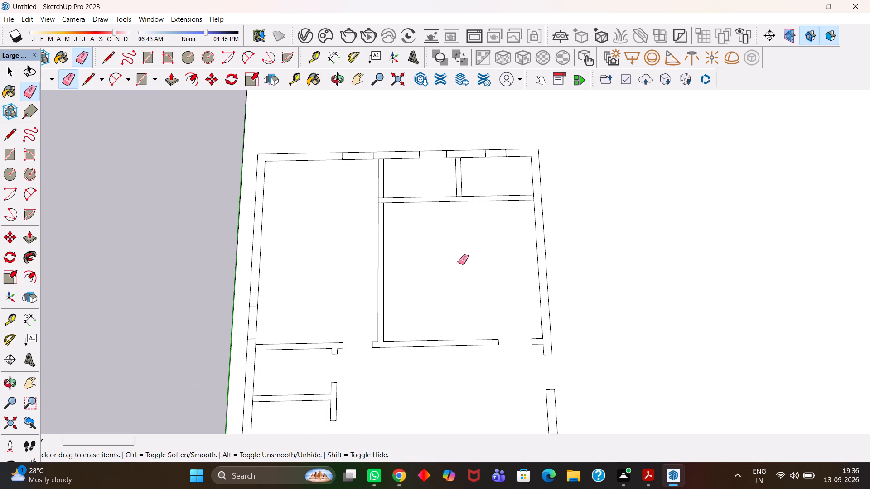
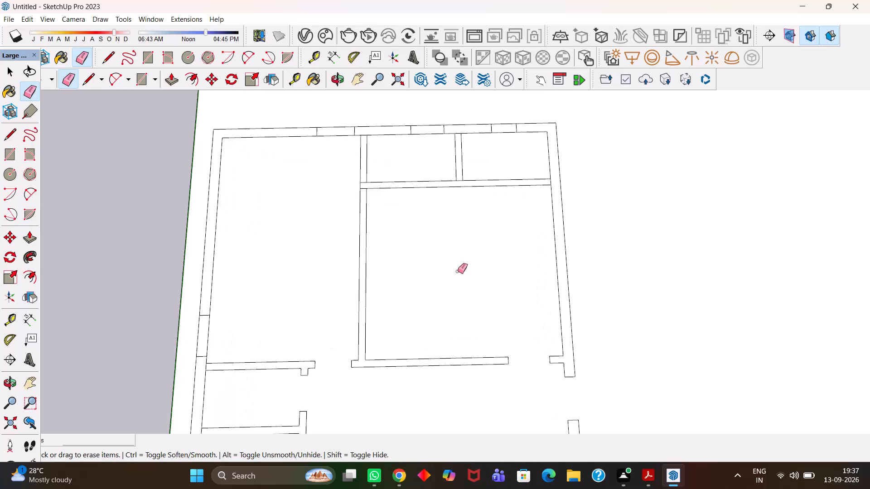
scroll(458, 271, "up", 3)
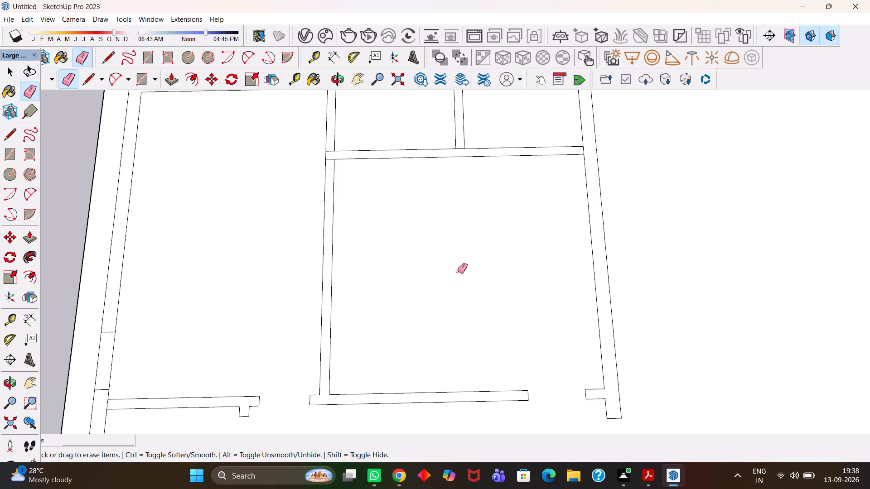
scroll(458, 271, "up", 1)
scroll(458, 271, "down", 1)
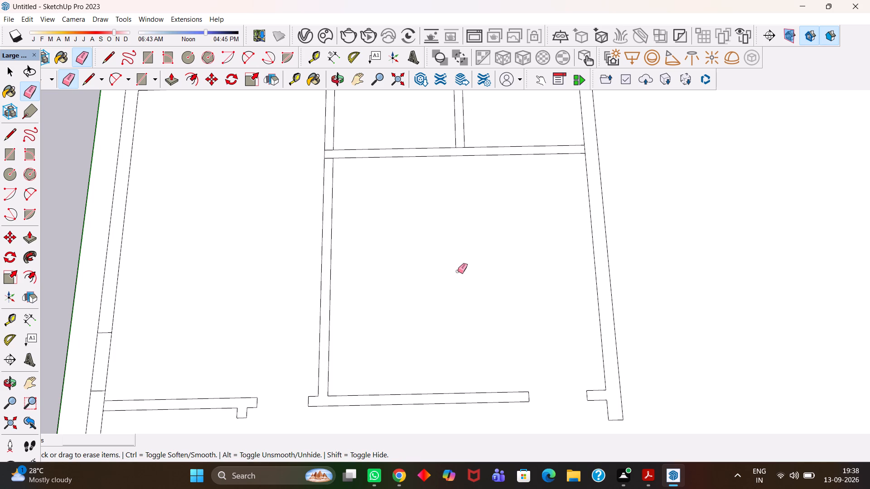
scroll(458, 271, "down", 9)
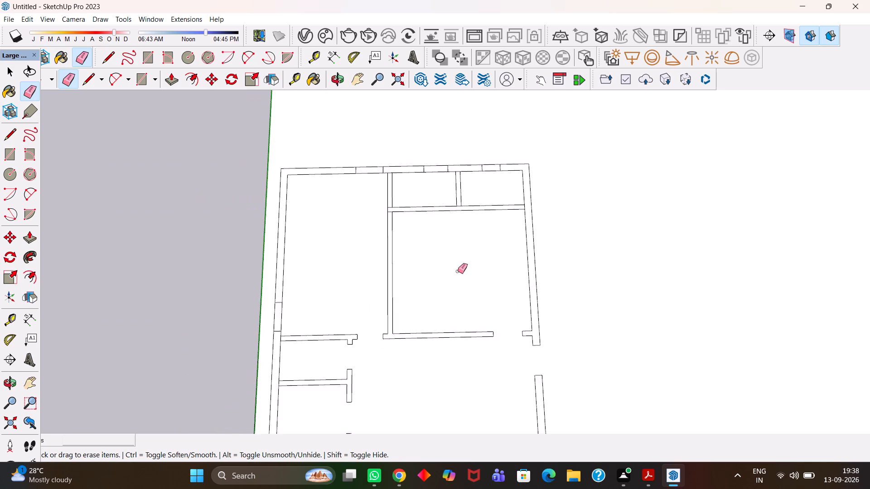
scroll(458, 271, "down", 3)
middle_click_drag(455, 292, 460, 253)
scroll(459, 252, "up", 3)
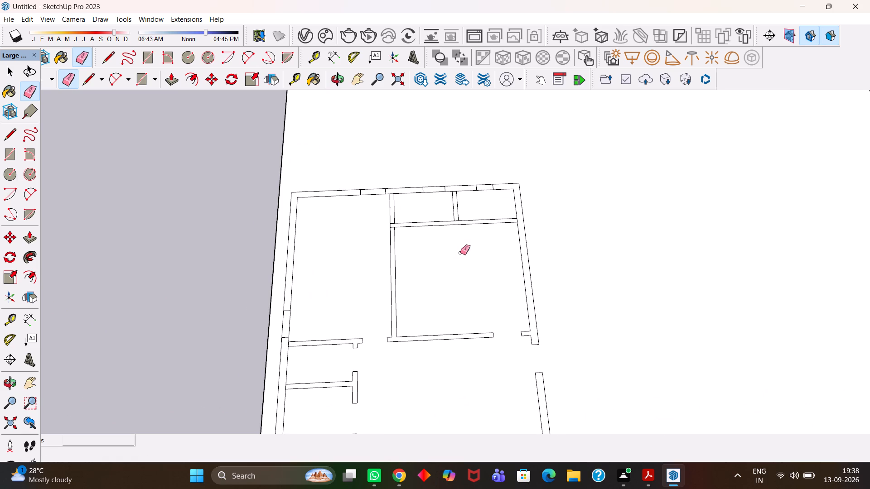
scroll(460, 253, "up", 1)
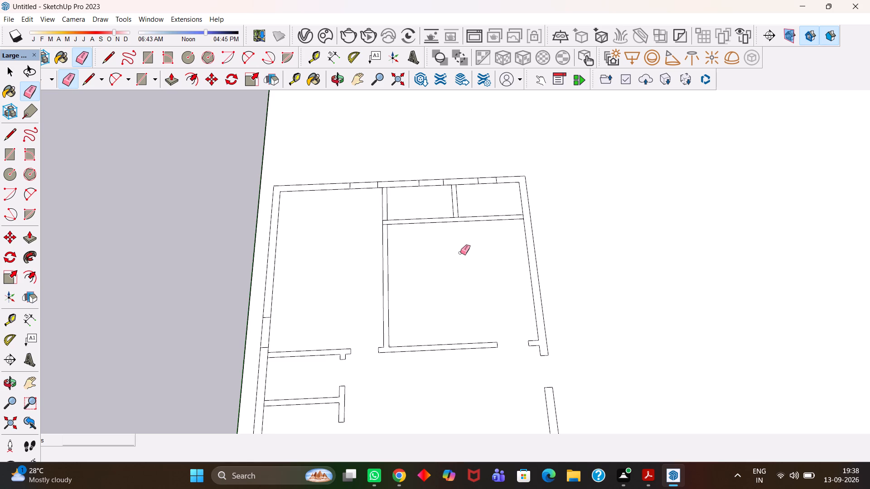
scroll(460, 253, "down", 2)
Place a horizontal guide 6" above the upper face of the partition below the two small top rooms.
scroll(439, 249, "up", 6)
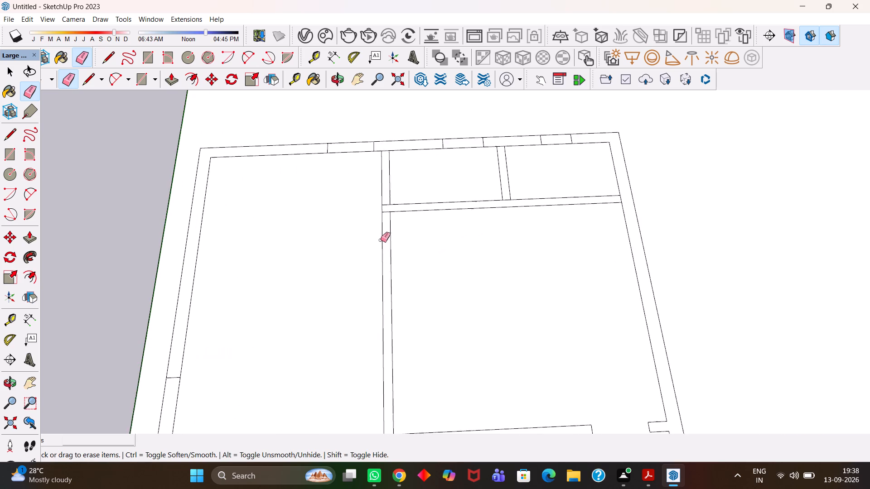
scroll(381, 240, "up", 4)
scroll(405, 199, "up", 3)
key("h")
left_click_drag(405, 198, 418, 224)
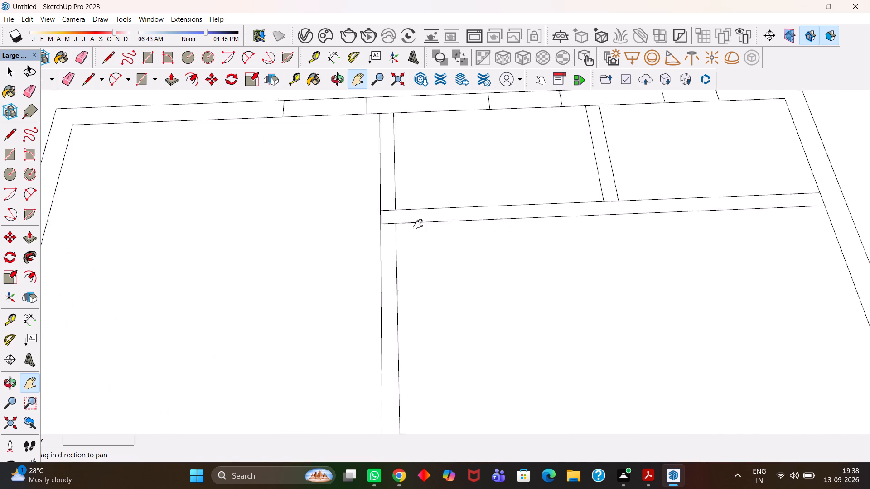
left_click_drag(418, 224, 423, 317)
key("t")
left_click(428, 310)
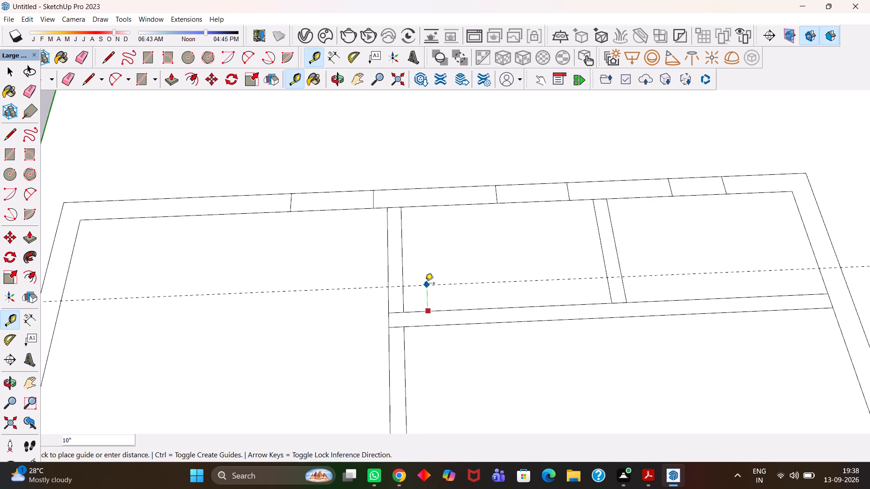
type("6\"")
key("Return")
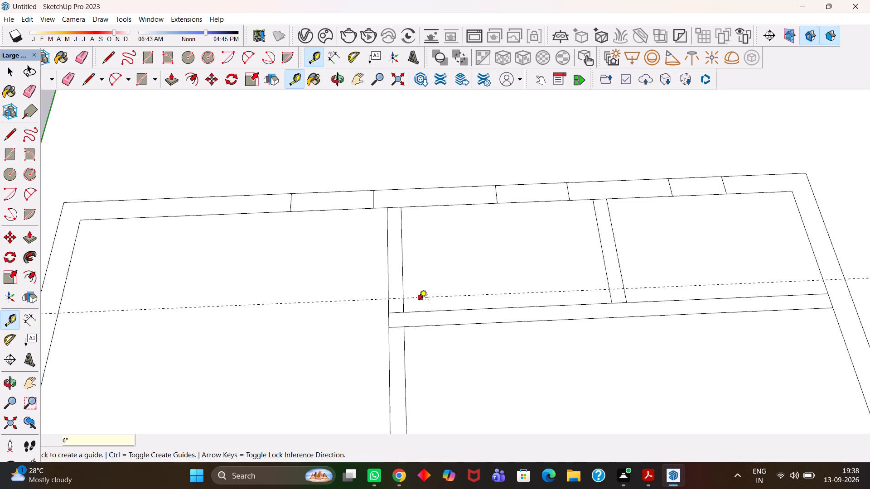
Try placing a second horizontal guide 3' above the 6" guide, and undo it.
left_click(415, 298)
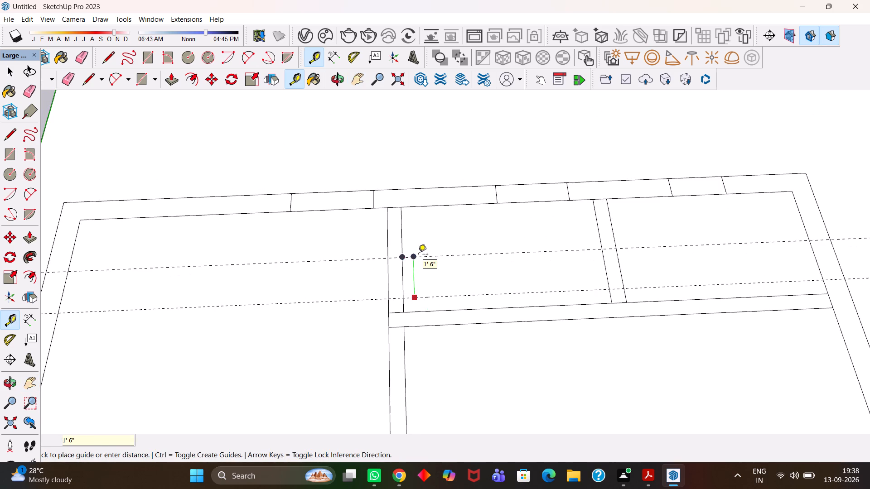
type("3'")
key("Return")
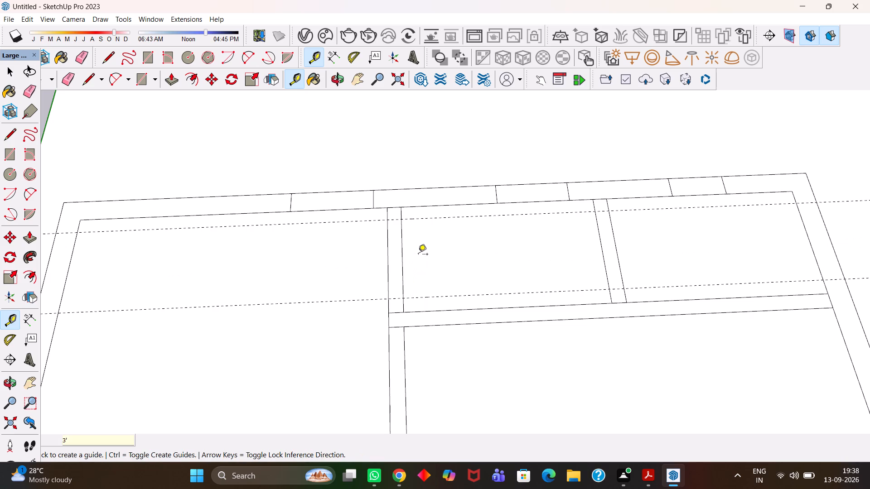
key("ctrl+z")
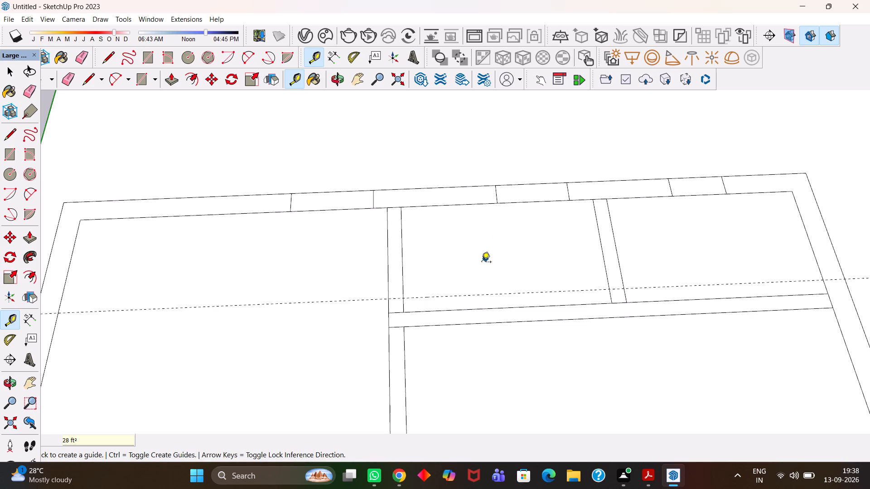
Place a guide 2' above the 6" guide and draw a 2' by 6" rectangle across the vertical partition between the guides.
left_click(448, 297)
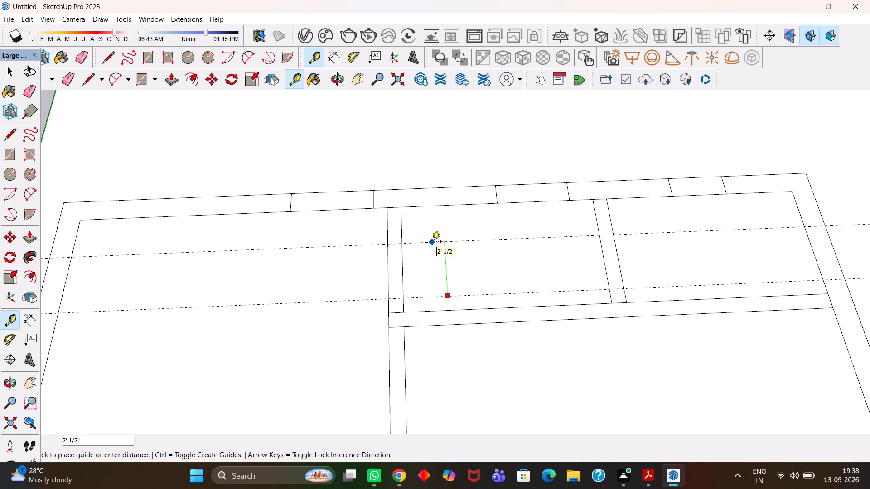
type("2'")
key("Return")
key("r")
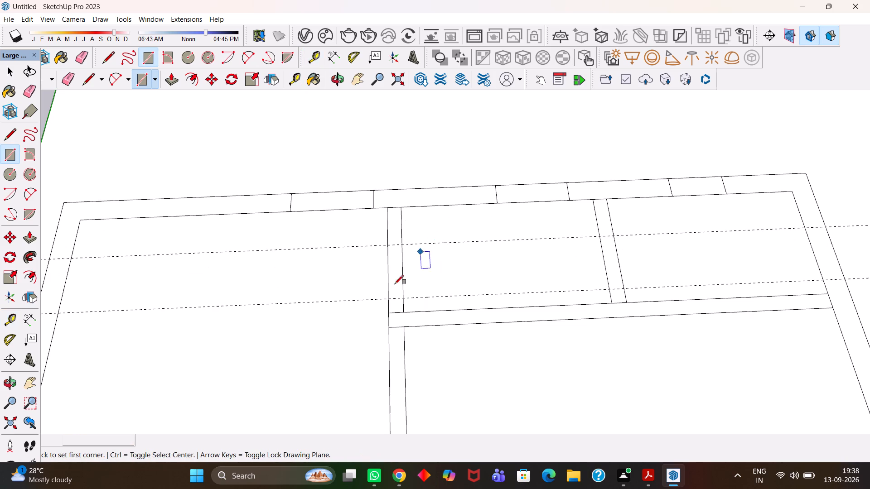
left_click(390, 300)
left_click(404, 243)
Erase both horizontal guides and the vertical partition's edges along the rectangle to open the doorway into the first small room.
key("e")
left_click_drag(425, 238, 425, 251)
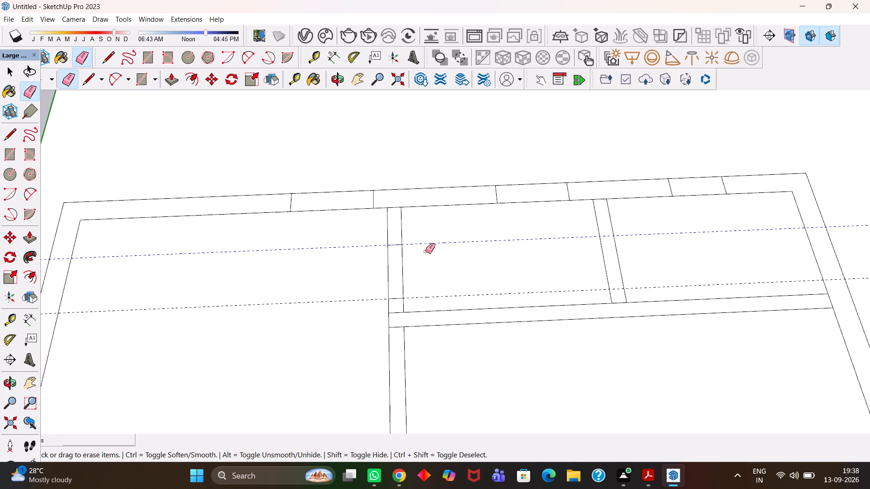
left_click_drag(425, 251, 425, 282)
left_click_drag(431, 290, 425, 301)
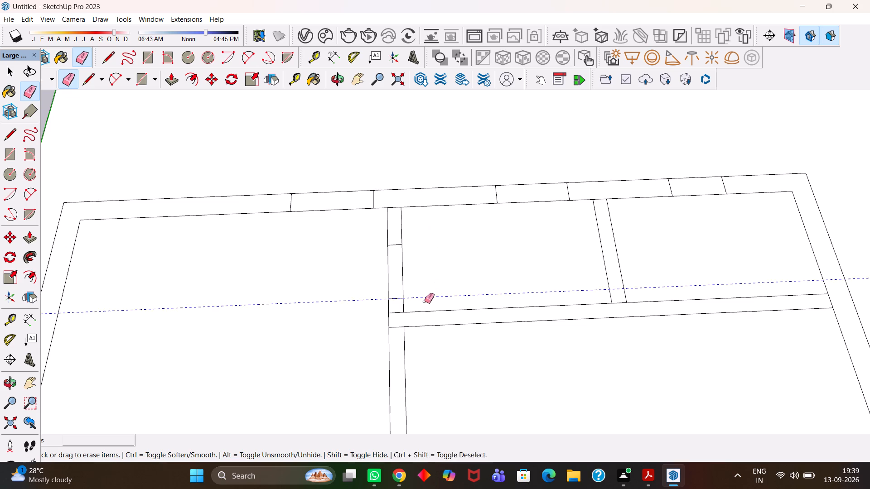
left_click_drag(425, 301, 422, 301)
left_click_drag(407, 292, 348, 272)
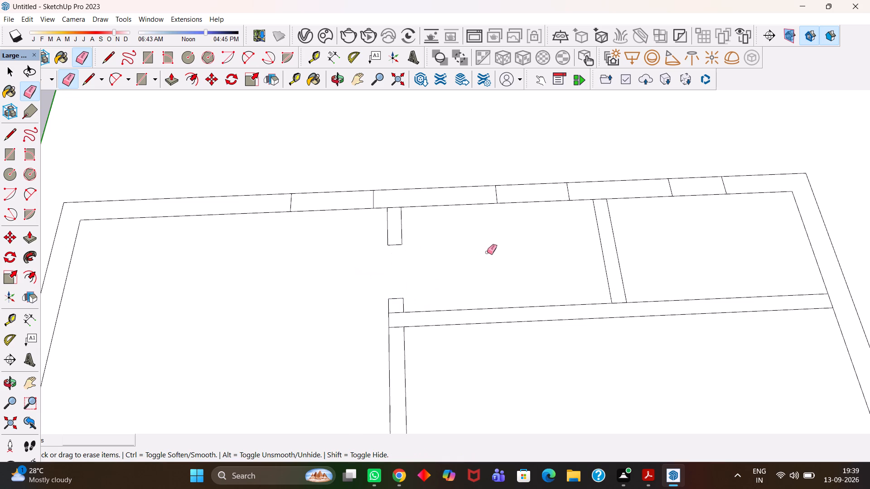
Erase the two short edges crossing the wall junction just below the new doorway so the partitions join cleanly.
scroll(487, 252, "down", 4)
key("h")
scroll(421, 298, "up", 5)
key("e")
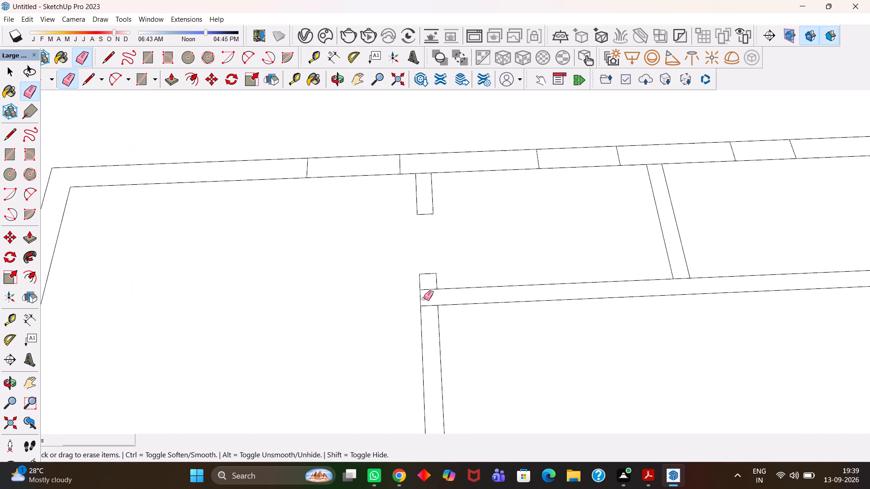
left_click(427, 291)
left_click(432, 305)
Place a vertical guide 1' inside the inner face of the right outer wall, in the top-right small room.
key("h")
scroll(419, 304, "down", 4)
left_click_drag(693, 259, 519, 283)
left_click_drag(556, 262, 554, 263)
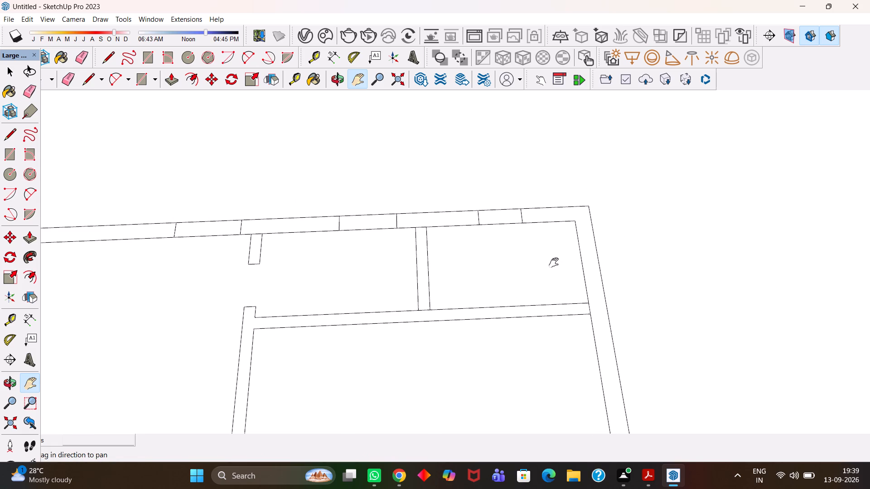
left_click_drag(554, 263, 466, 287)
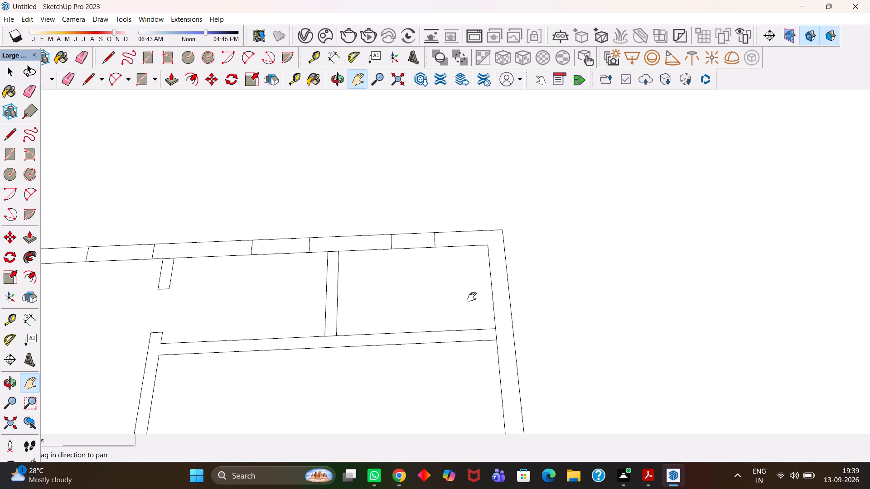
scroll(471, 297, "up", 2)
key("t")
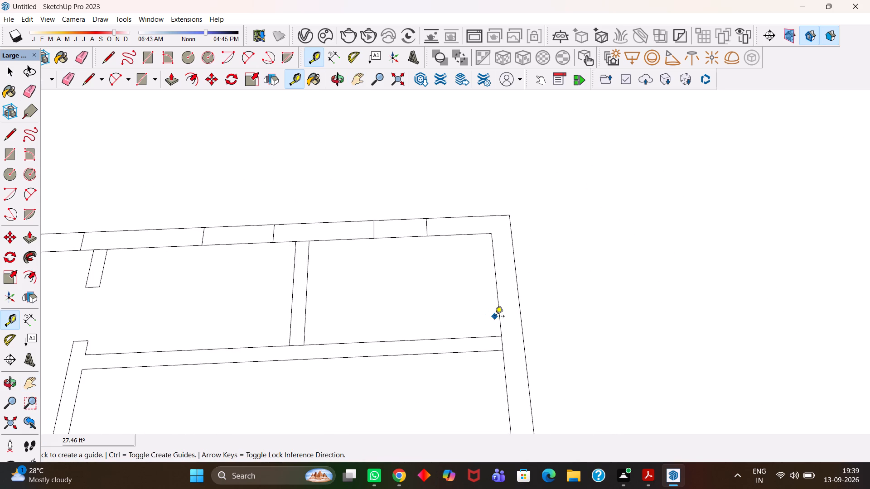
left_click(501, 319)
type("1''")
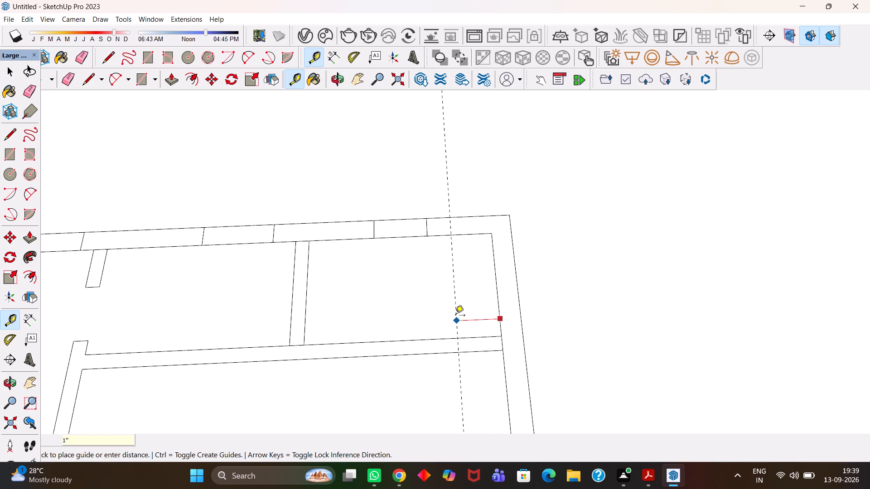
key("apostrophe")
key("Return")
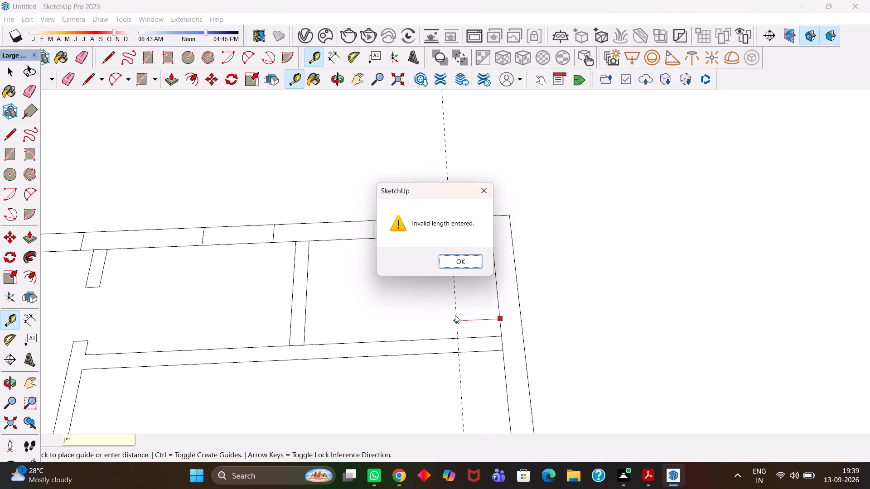
left_click(484, 187)
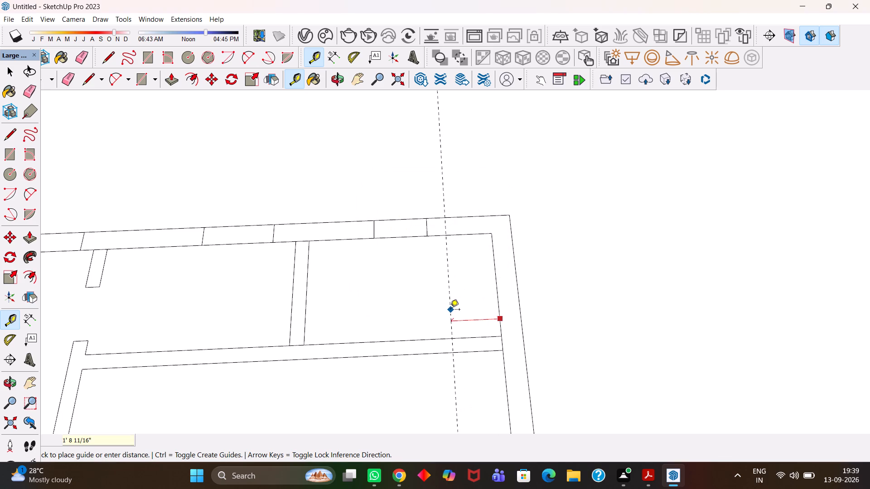
type("1'")
key("Return")
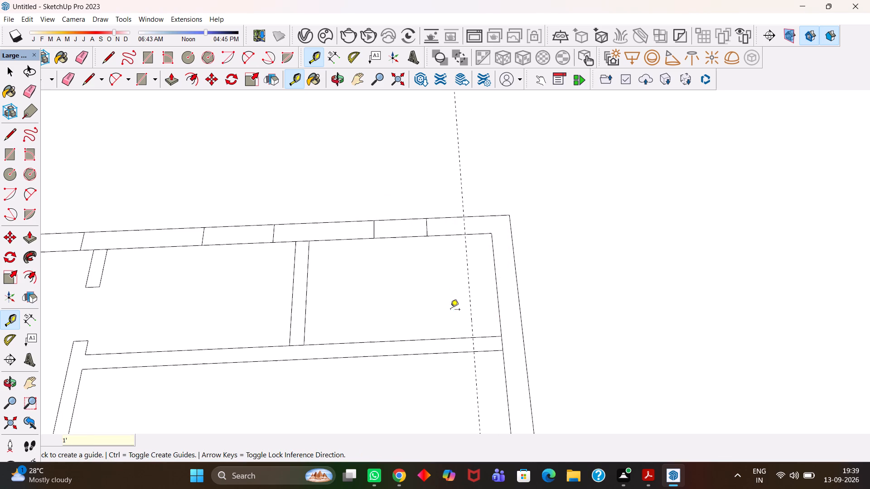
Place a second vertical guide 2' to the left of the 1' guide.
left_click(474, 314)
key("Escape")
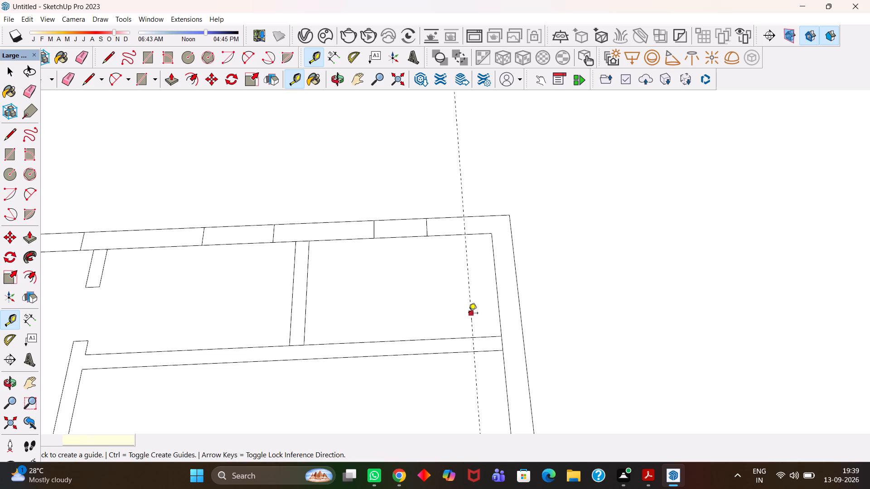
left_click(469, 314)
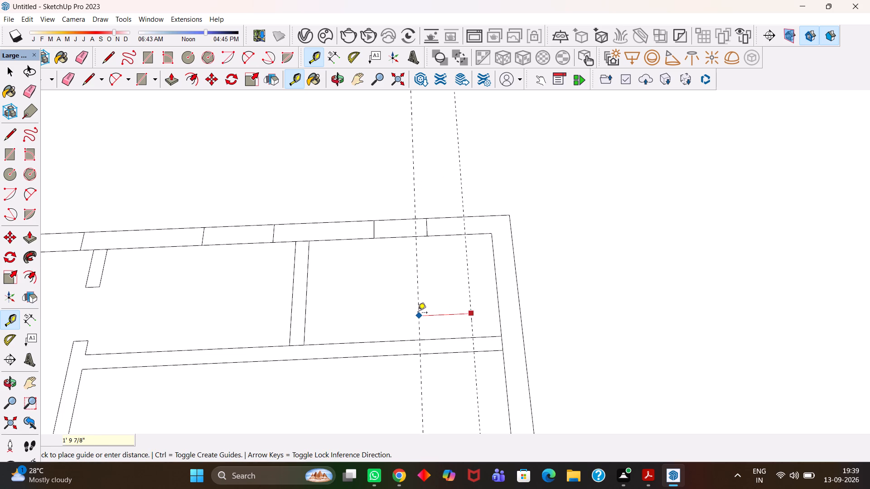
type("2'")
key("Return")
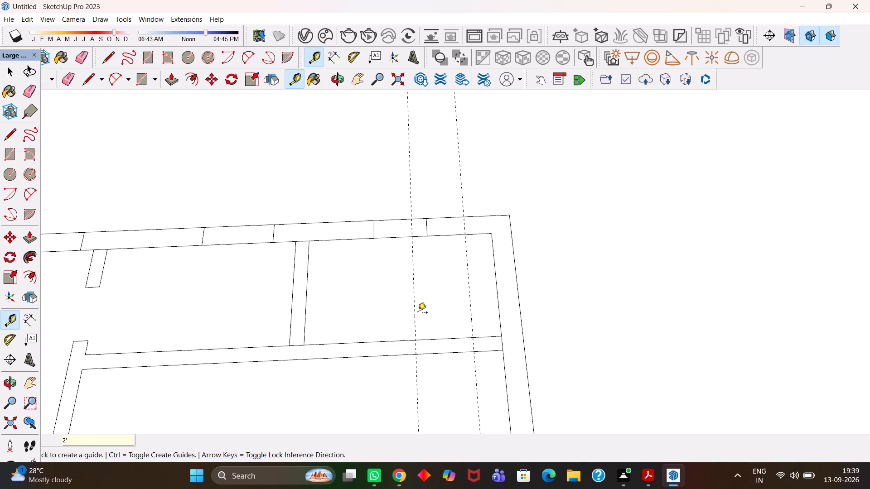
Draw a 2' by 6" rectangle across the horizontal partition below the top-right small room, between the two vertical guides.
key("r")
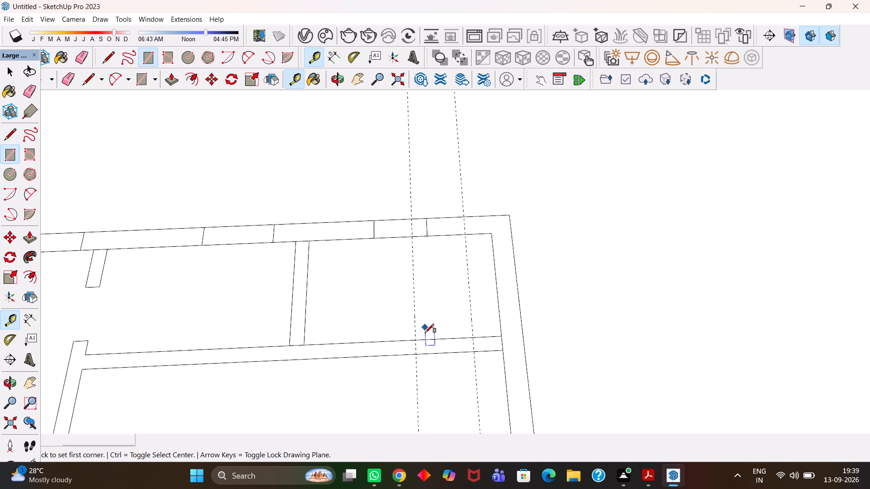
scroll(427, 334, "up", 1)
left_click(414, 342)
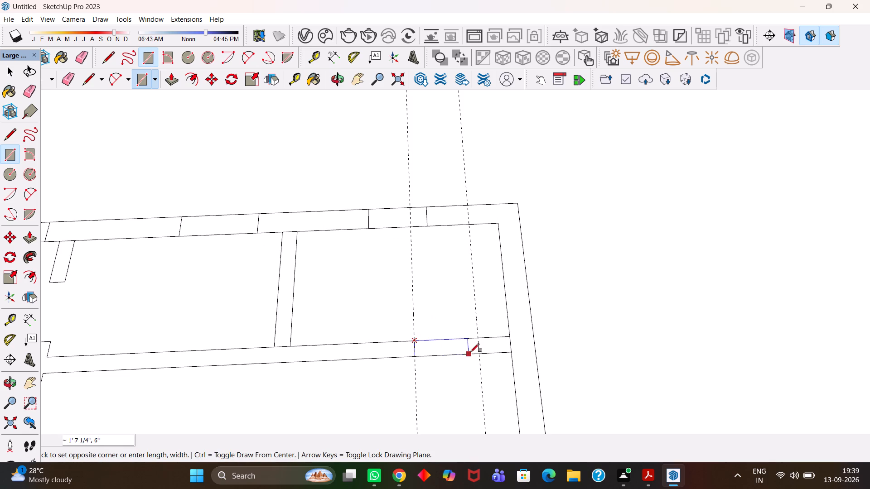
left_click(478, 355)
Erase the partition edges along the rectangle to open the doorway, along with both vertical guides.
key("e")
left_click_drag(456, 327, 447, 385)
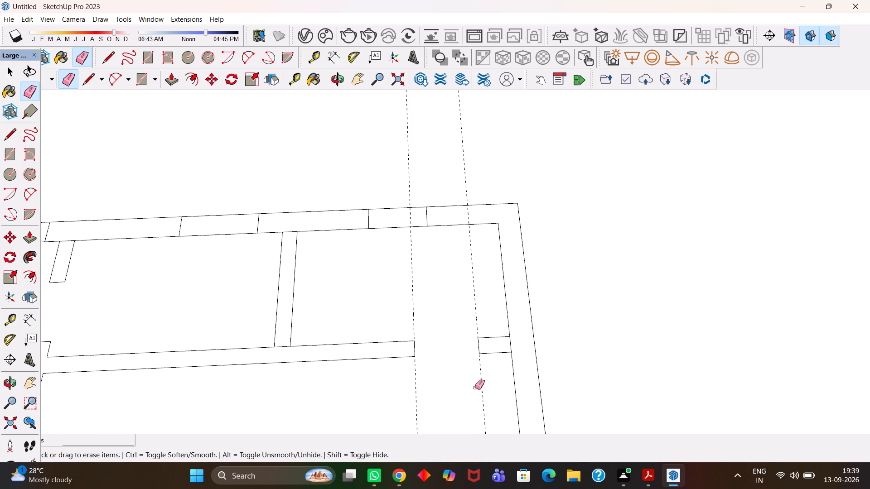
left_click_drag(483, 390, 449, 384)
left_click_drag(433, 384, 392, 394)
Erase the short edge where the partition between the two small rooms meets the horizontal partition.
scroll(425, 399, "down", 4)
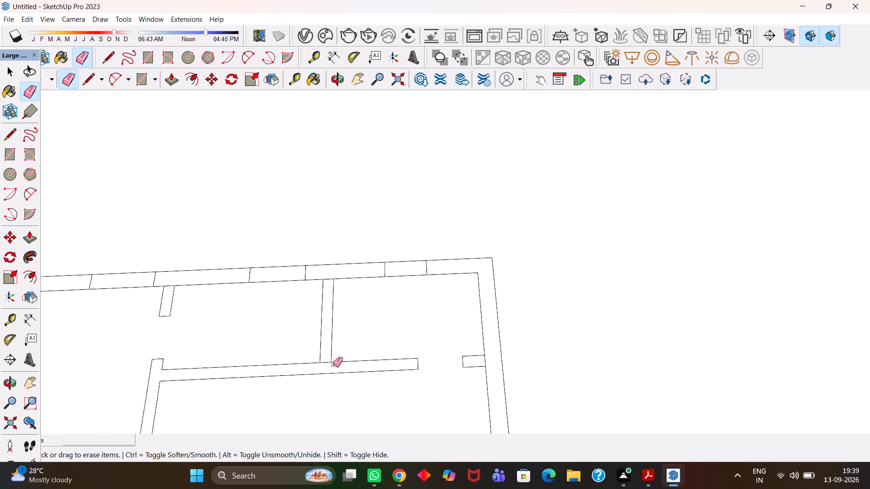
left_click(324, 362)
Place a horizontal guide along the top edge of the large room's lower partition and another 1' above it.
key("h")
scroll(359, 280, "down", 4)
left_click_drag(365, 304, 391, 286)
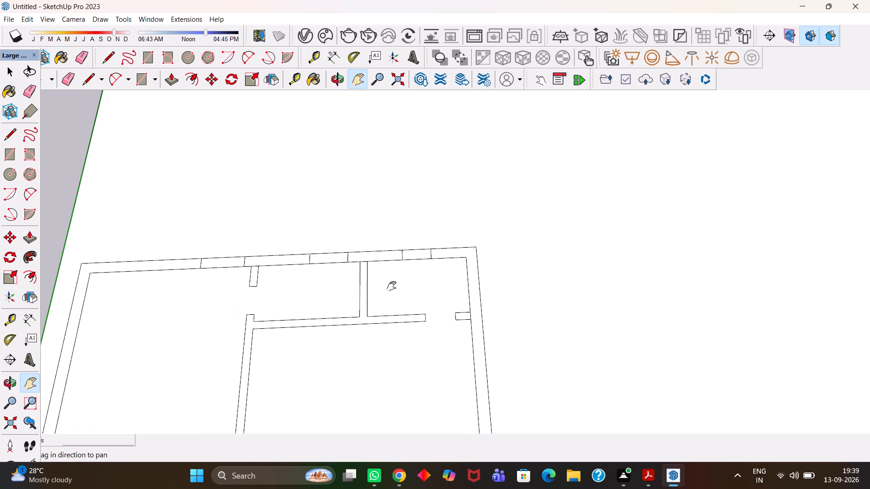
scroll(390, 281, "down", 4)
scroll(353, 270, "up", 3)
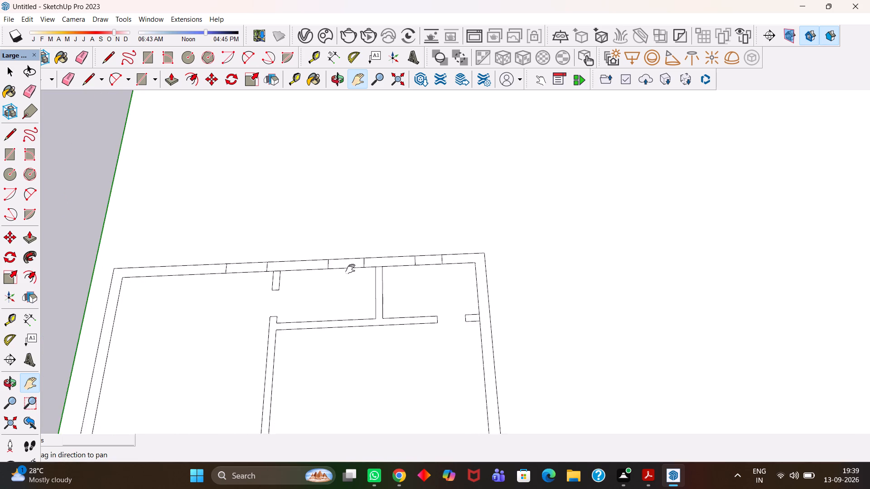
scroll(350, 269, "up", 3)
scroll(350, 269, "down", 4)
left_click_drag(351, 315, 413, 225)
scroll(410, 224, "down", 4)
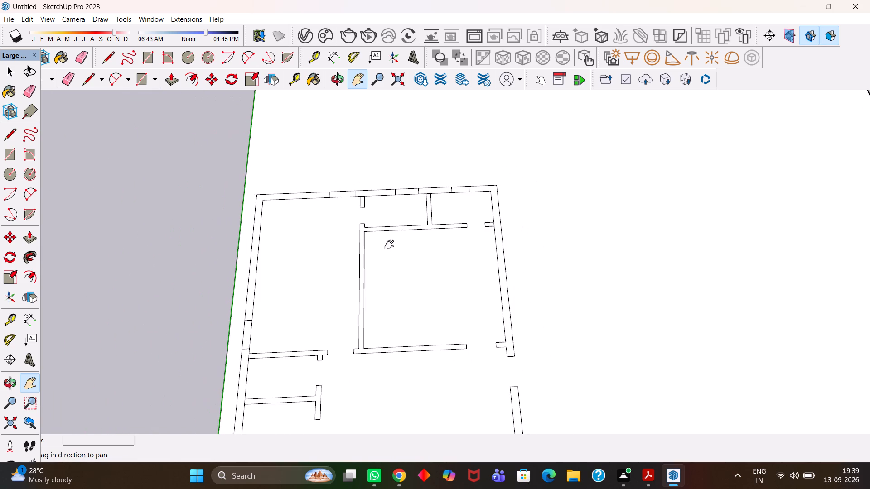
scroll(399, 281, "up", 2)
scroll(399, 281, "down", 1)
scroll(426, 305, "up", 3)
left_click_drag(461, 326, 382, 305)
middle_click_drag(413, 311, 411, 326)
scroll(411, 326, "up", 6)
key("t")
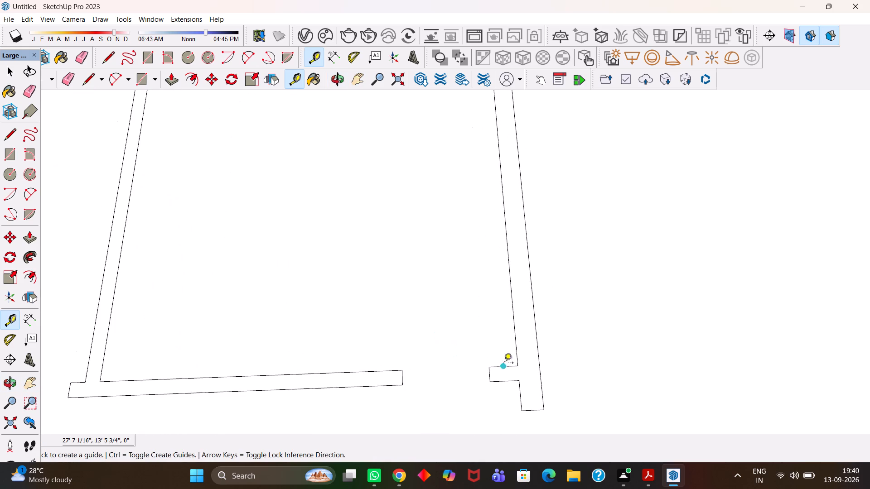
double_click(503, 365)
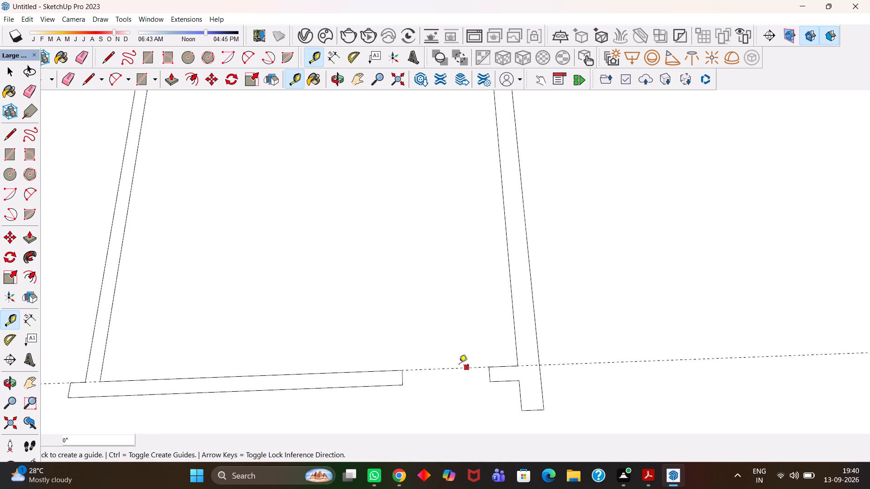
left_click(451, 365)
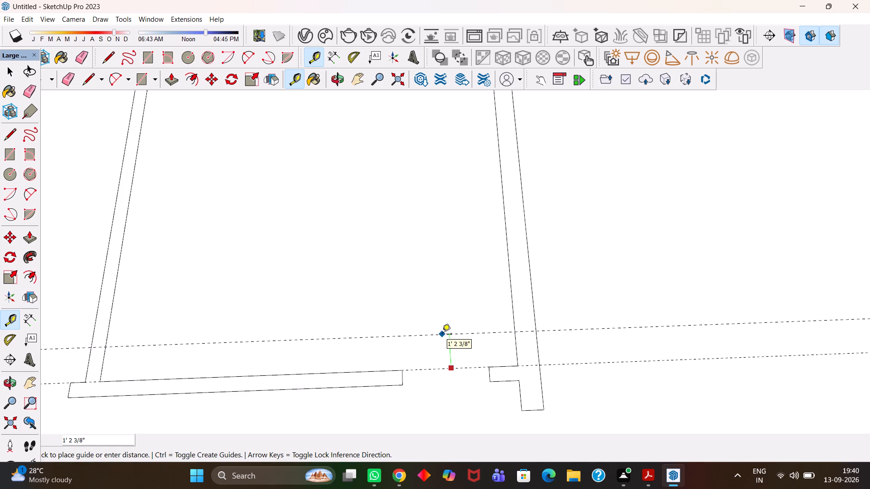
type("1'")
key("Return")
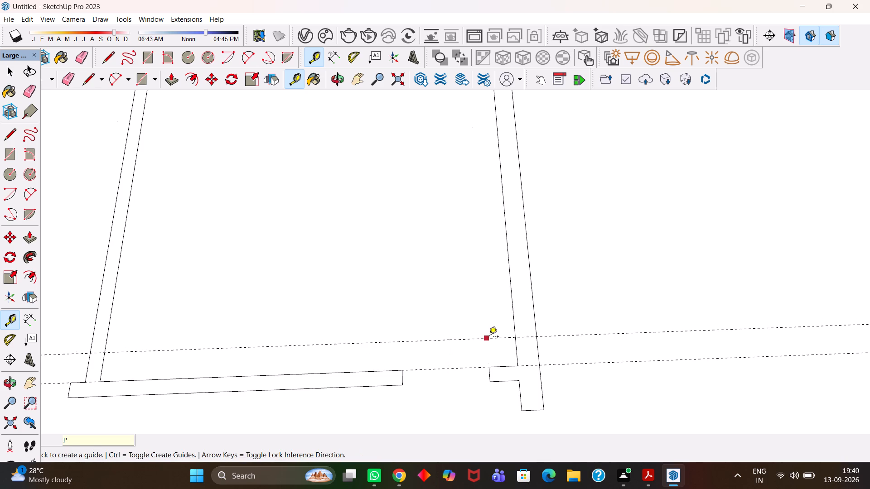
Place another horizontal guide 3' above the 1' guide.
left_click(461, 341)
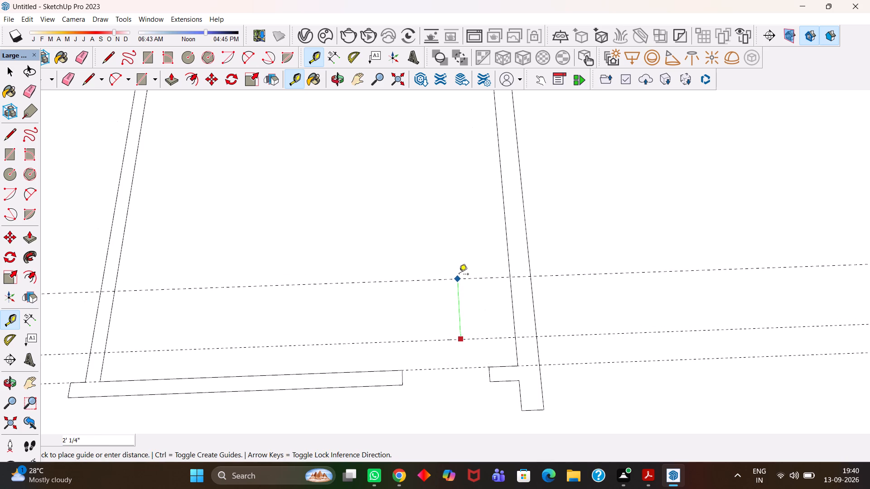
type("3'")
key("Return")
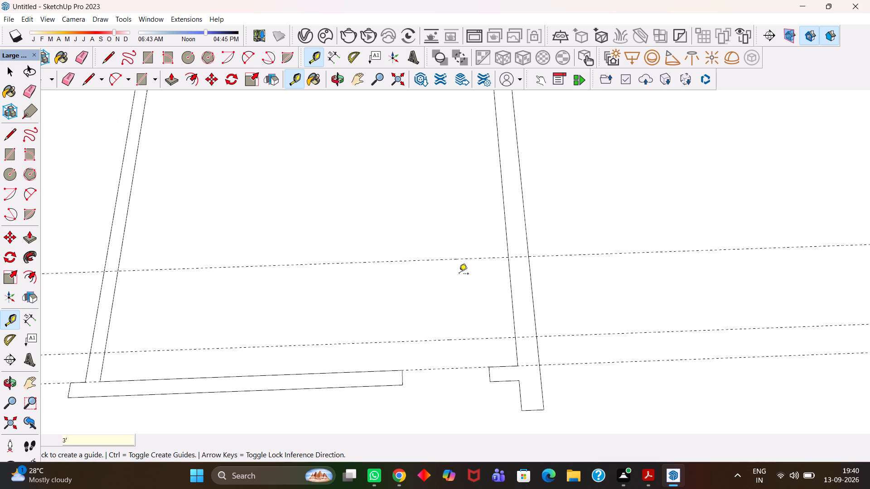
Draw a 3' by 9" window rectangle across the right outer wall between the two upper horizontal guides.
key("r")
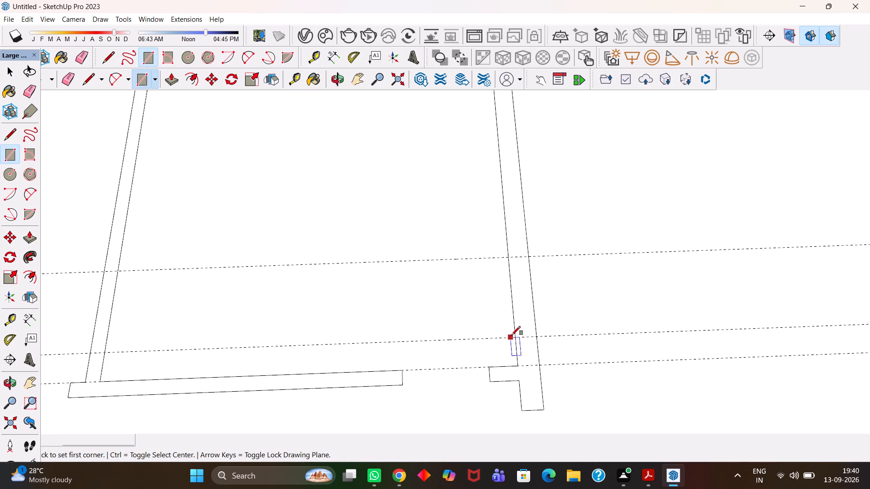
left_click(517, 338)
left_click(530, 259)
Erase the three horizontal guides around the large room's new window.
scroll(522, 264, "down", 3)
key("e")
left_click_drag(525, 338, 527, 355)
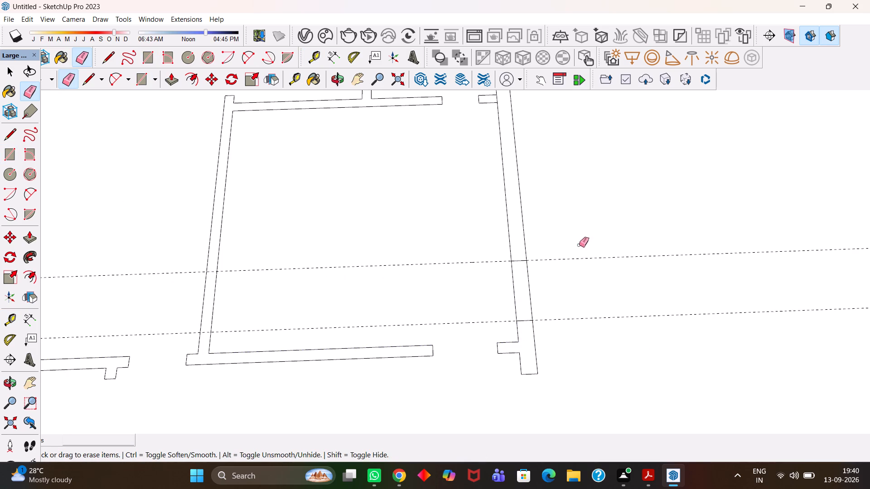
left_click_drag(579, 242, 591, 365)
Examine the whole floor plan, from the top rooms down to the bottom outer wall, for remaining openings.
key("h")
scroll(512, 313, "down", 6)
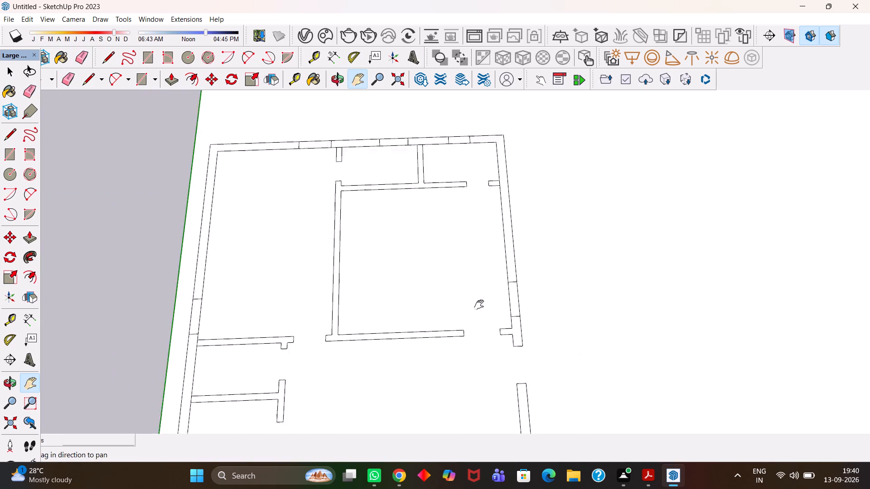
scroll(479, 305, "down", 2)
left_click_drag(378, 297, 420, 284)
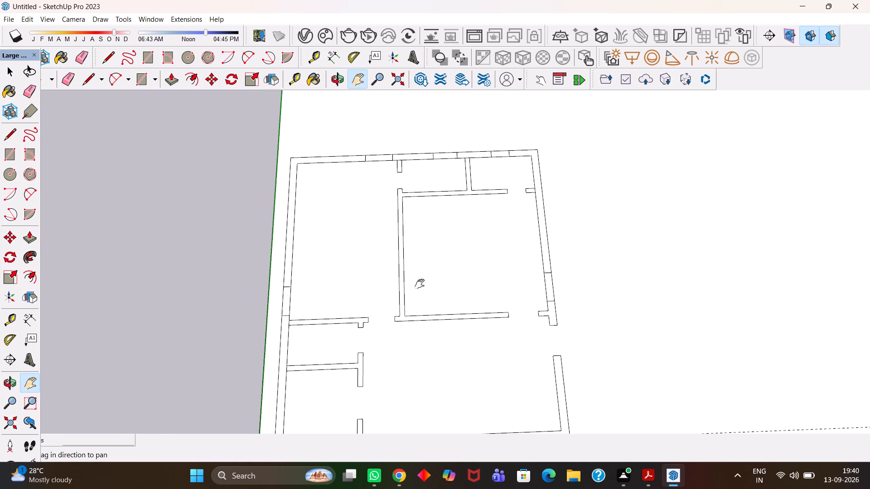
scroll(399, 276, "down", 2)
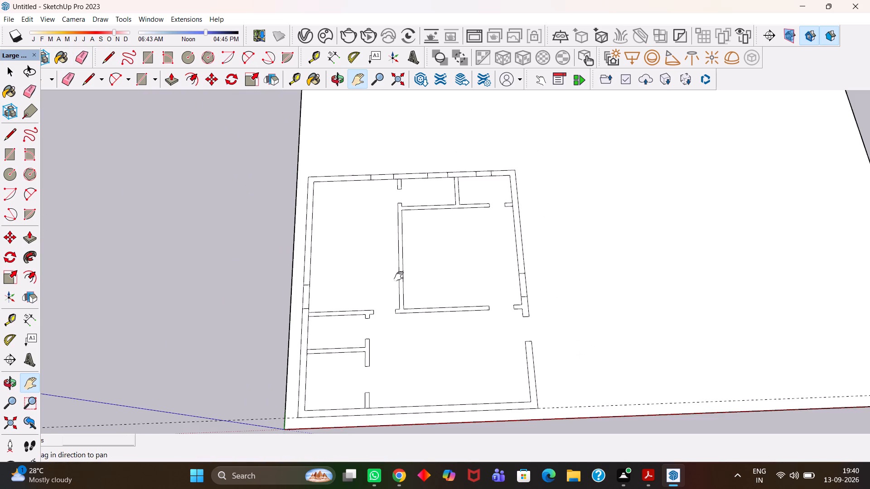
scroll(399, 276, "up", 5)
scroll(392, 275, "down", 1)
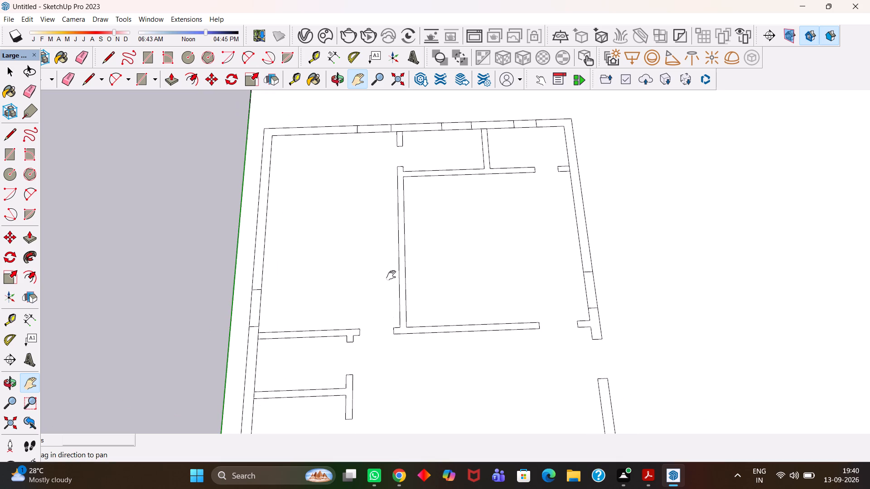
scroll(389, 273, "down", 3)
left_click_drag(408, 326, 362, 282)
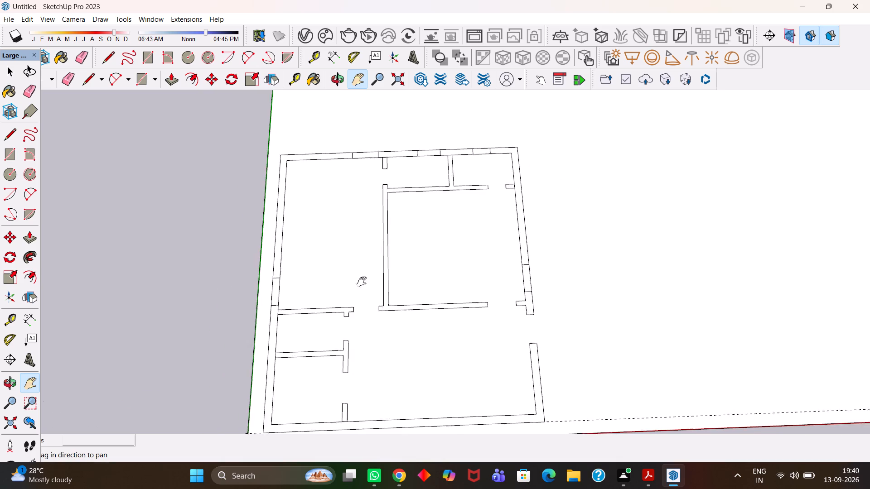
left_click_drag(362, 282, 340, 251)
scroll(353, 258, "up", 3)
scroll(353, 258, "down", 1)
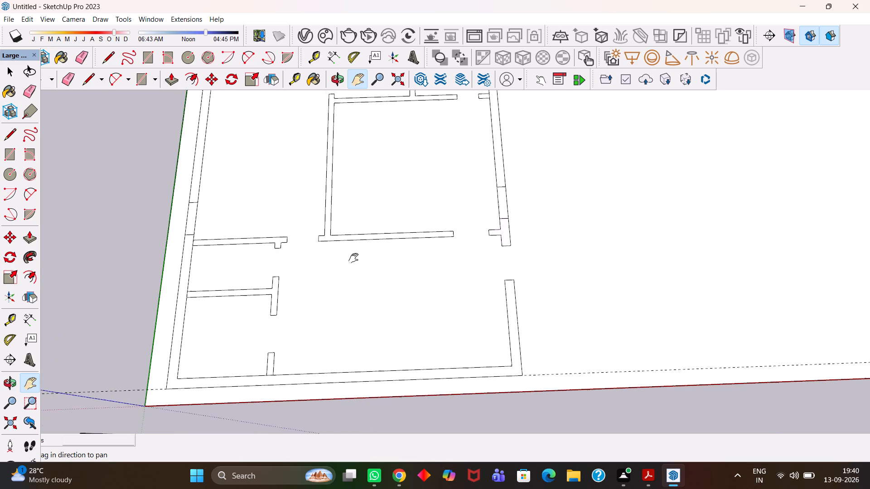
scroll(353, 258, "down", 2)
left_click_drag(416, 295, 405, 284)
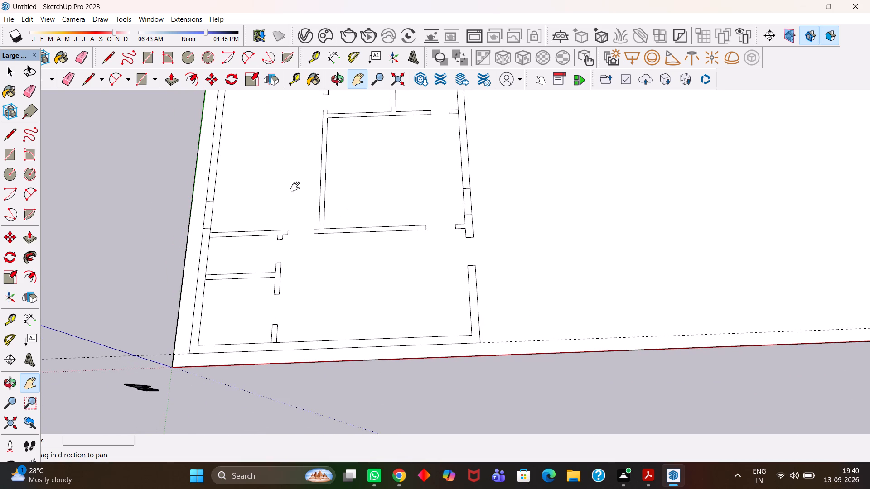
Place a vertical guide 1' inside the lower right outer wall's inner edge, aligned with the end of the partition stub.
scroll(311, 208, "down", 2)
middle_click_drag(312, 244, 319, 261)
scroll(396, 300, "up", 3)
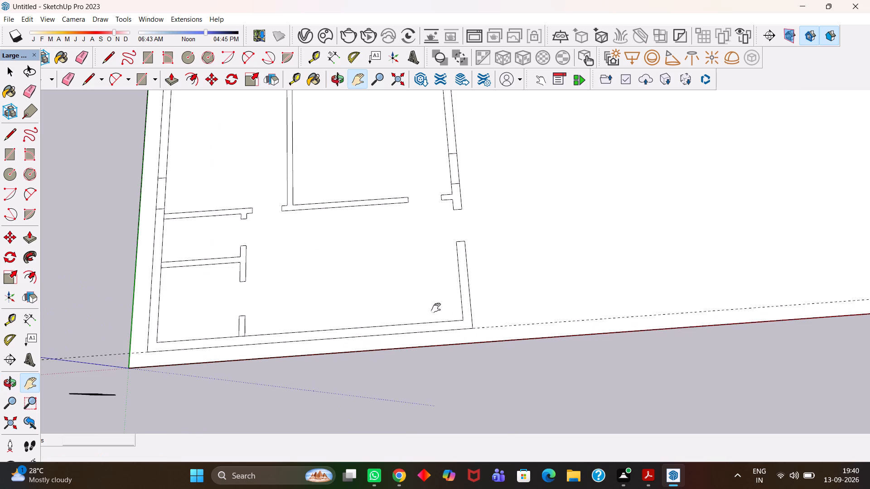
scroll(436, 308, "up", 1)
key("t")
scroll(455, 303, "up", 1)
left_click(468, 301)
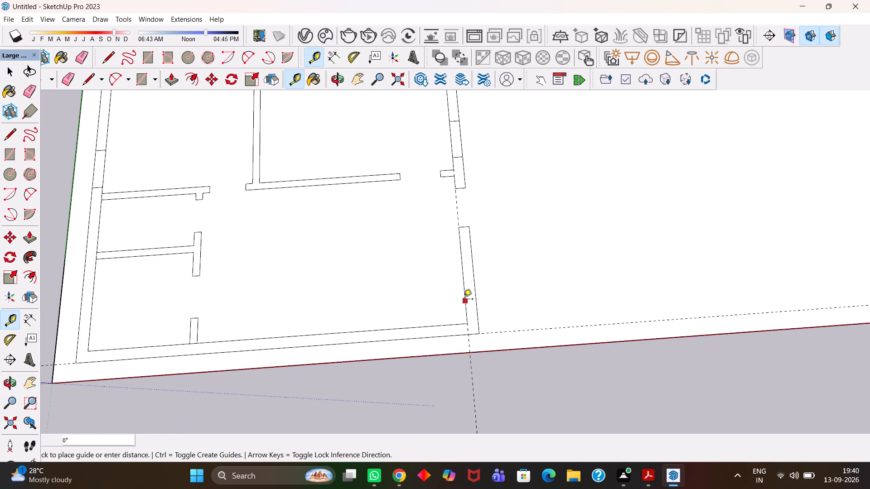
left_click(442, 171)
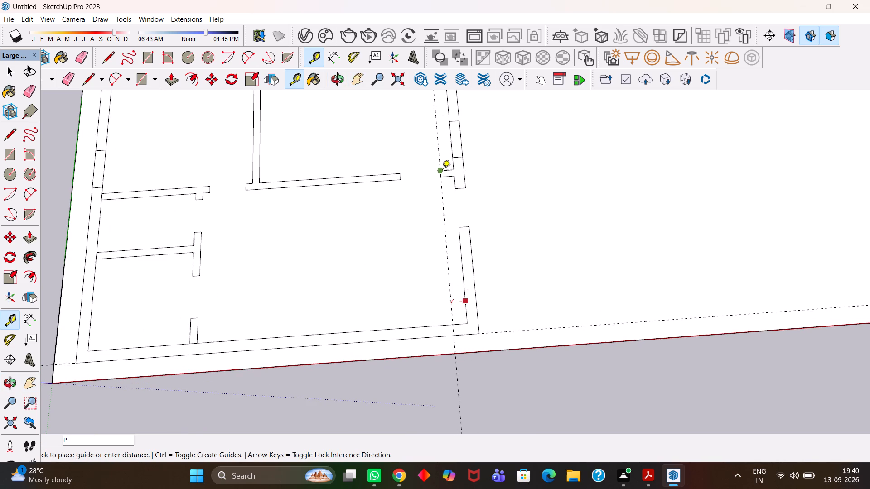
Place two more vertical guides, one 3' to the left of the 1' guide and another 1' beyond it.
left_click(449, 282)
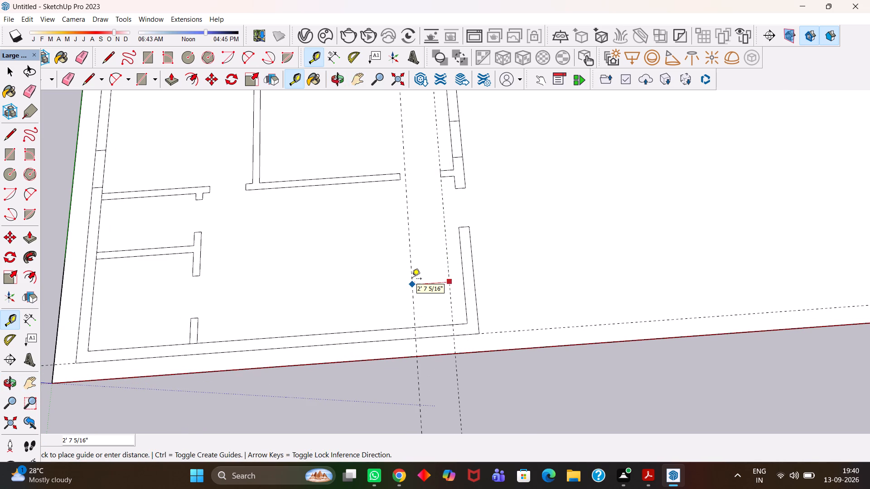
type("3'")
key("Return")
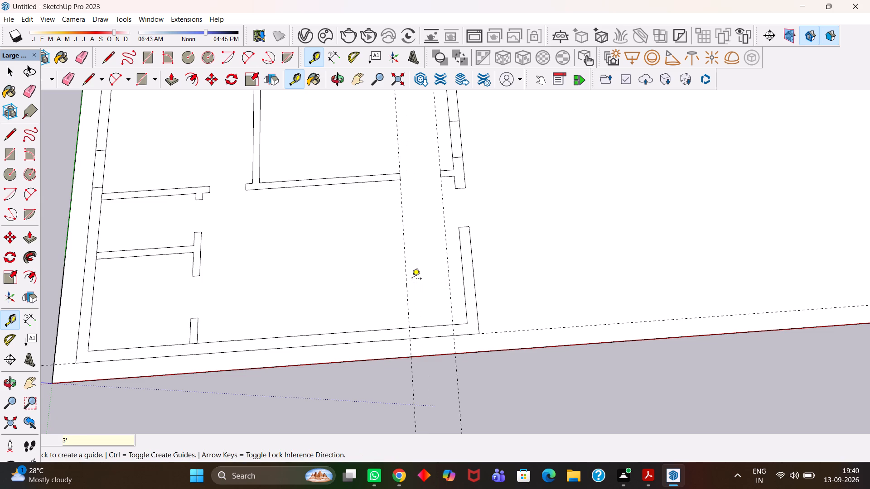
left_click(409, 278)
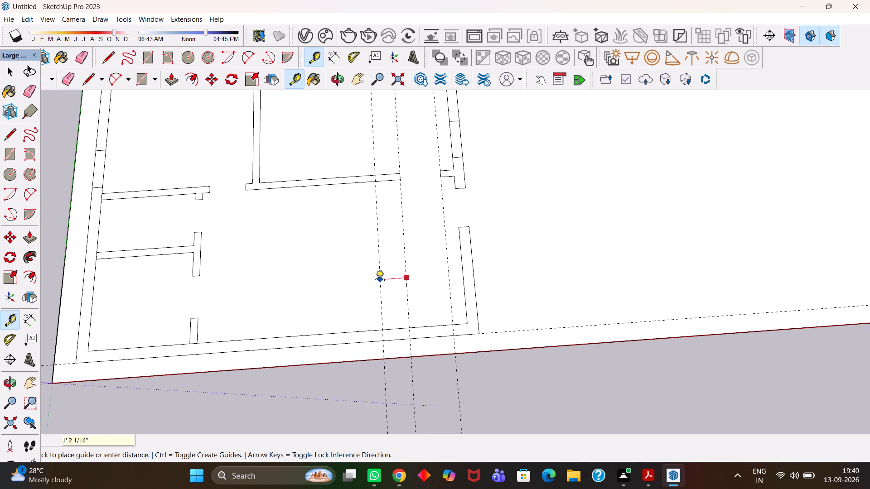
type("1'")
key("Return")
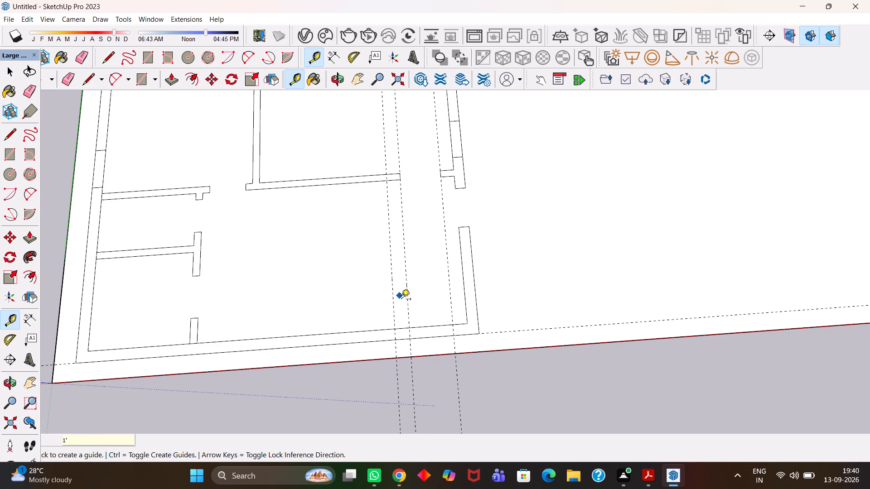
Draw adjoining rectangles 1' and 3' wide across the 9" bottom outer wall between the three vertical guides.
scroll(407, 314, "up", 3)
key("r")
left_click(389, 334)
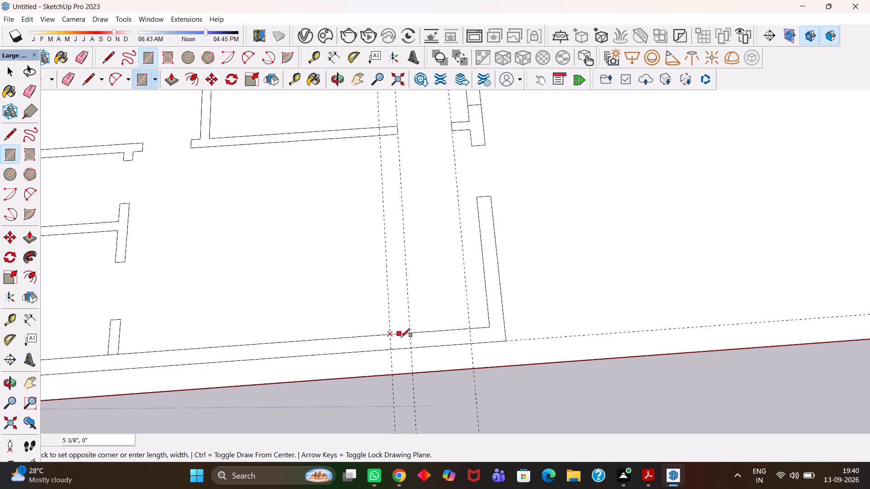
left_click(409, 348)
left_click(410, 335)
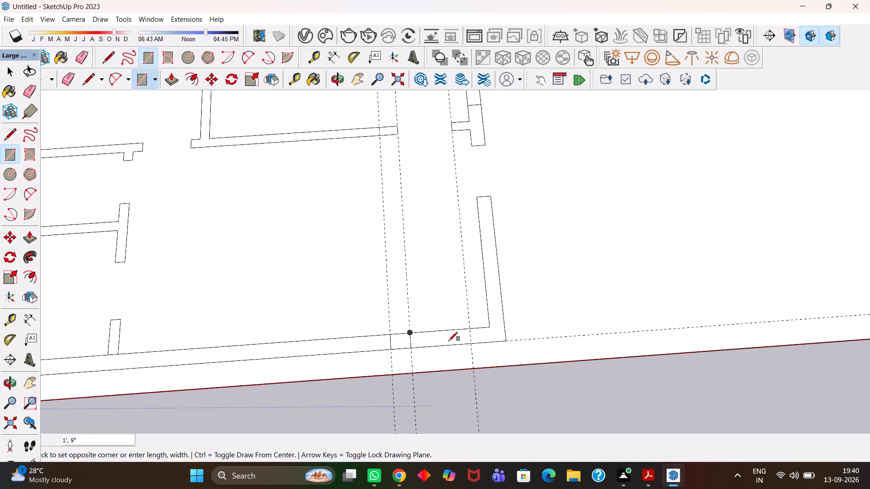
left_click(469, 345)
Erase the three vertical guides crossing the bottom outer wall.
key("e")
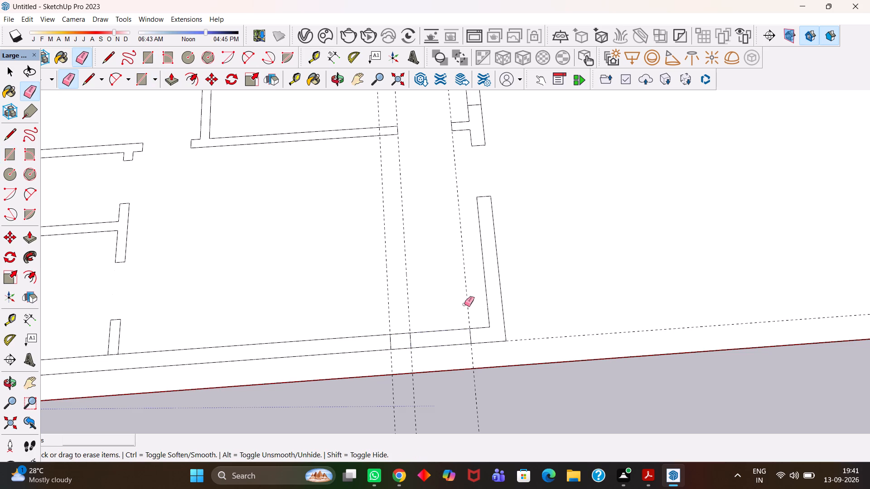
left_click_drag(468, 303, 376, 304)
Examine the complete floor plan with its window and doorway openings.
scroll(376, 304, "down", 3)
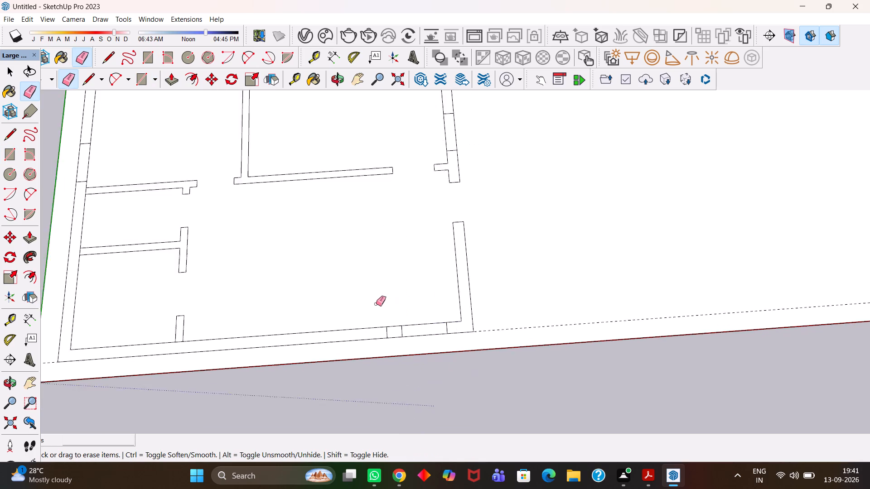
scroll(376, 304, "down", 6)
key("h")
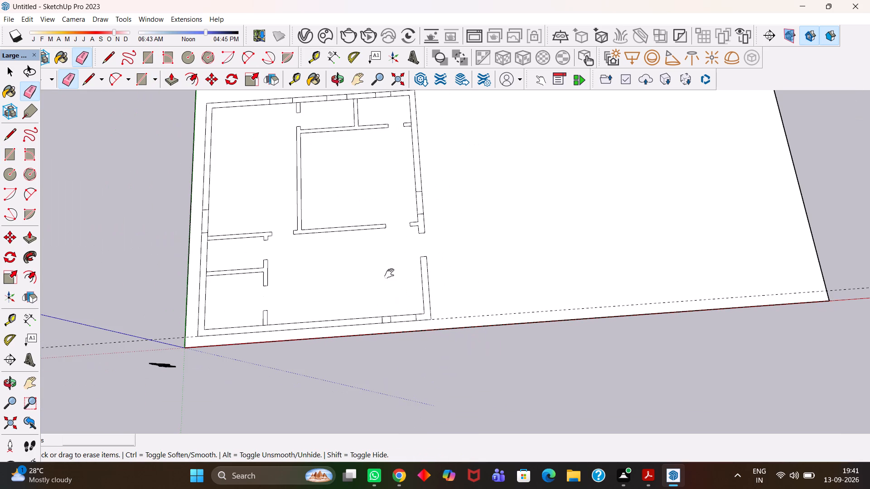
scroll(389, 273, "down", 2)
left_click_drag(347, 279, 382, 289)
scroll(364, 298, "up", 3)
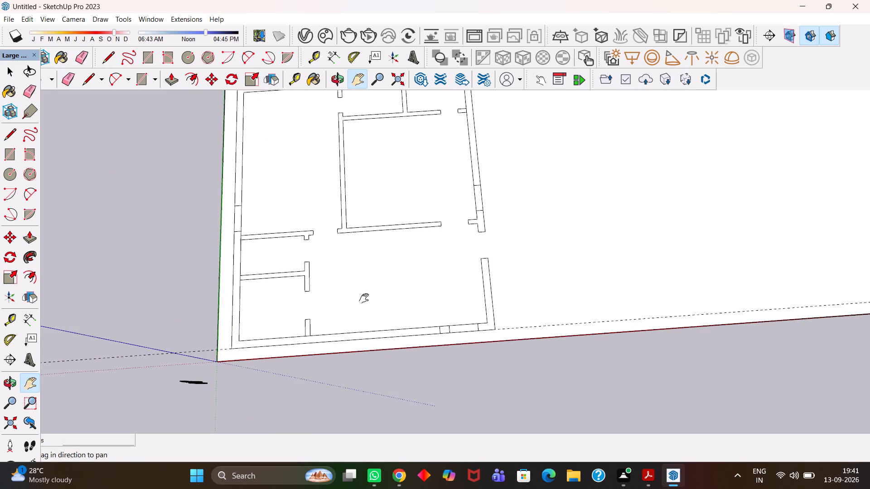
scroll(364, 298, "down", 3)
key("h")
left_click_drag(358, 275, 377, 309)
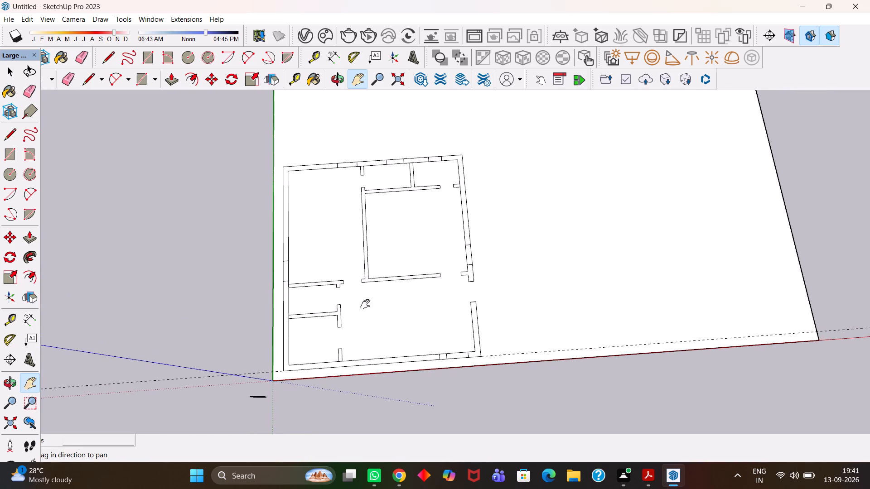
scroll(365, 304, "up", 3)
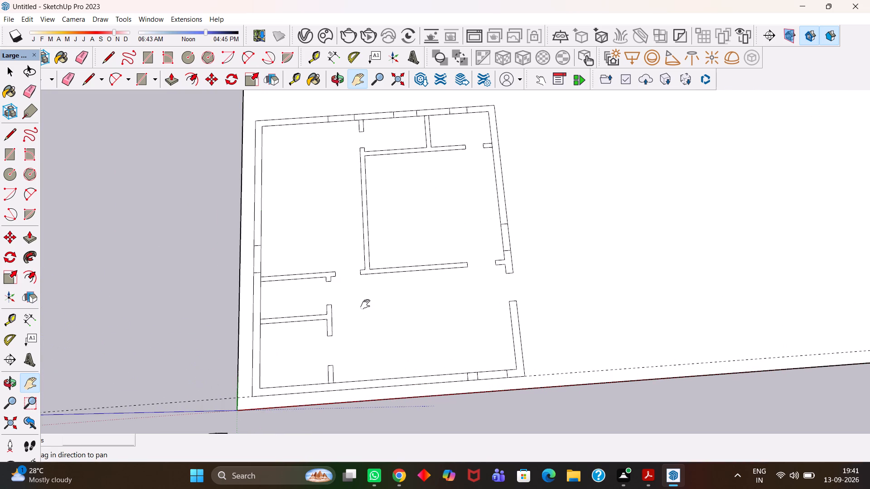
scroll(365, 304, "down", 3)
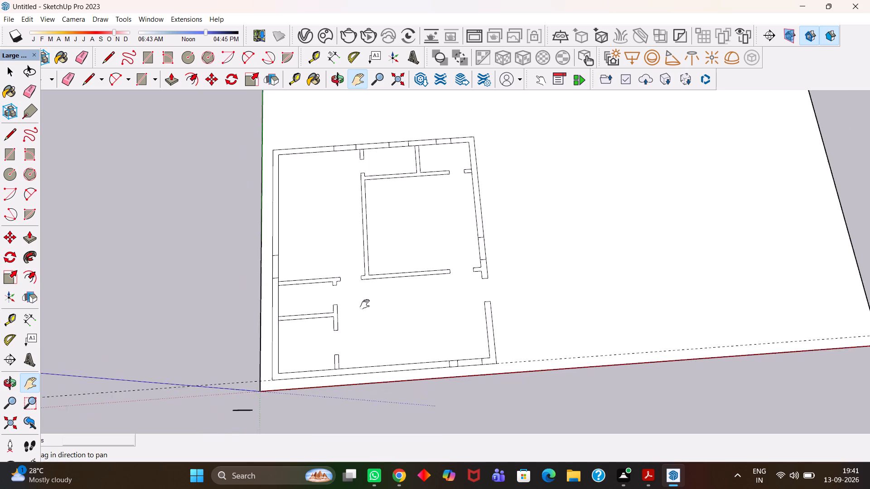
Erase the two short lines separating the vertical 6" partitions from the plan's top outer wall.
scroll(344, 250, "up", 5)
scroll(363, 258, "down", 3)
left_click_drag(361, 227, 368, 253)
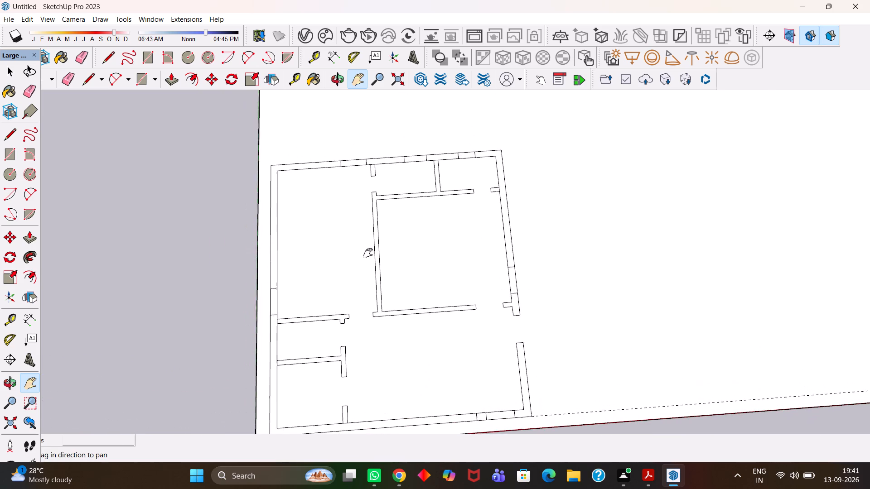
left_click_drag(368, 253, 368, 254)
left_click_drag(435, 248, 402, 260)
scroll(313, 187, "up", 4)
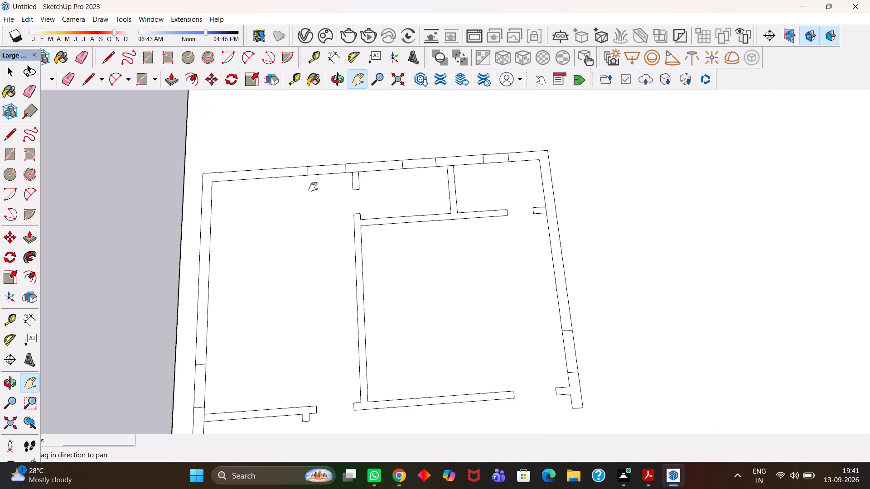
scroll(315, 188, "up", 4)
scroll(336, 150, "up", 4)
scroll(336, 150, "down", 8)
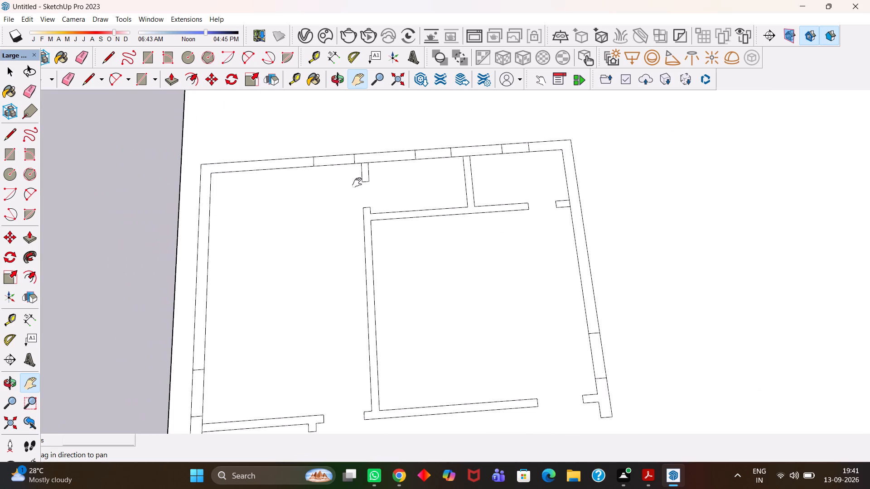
scroll(376, 179, "up", 5)
left_click_drag(376, 179, 438, 305)
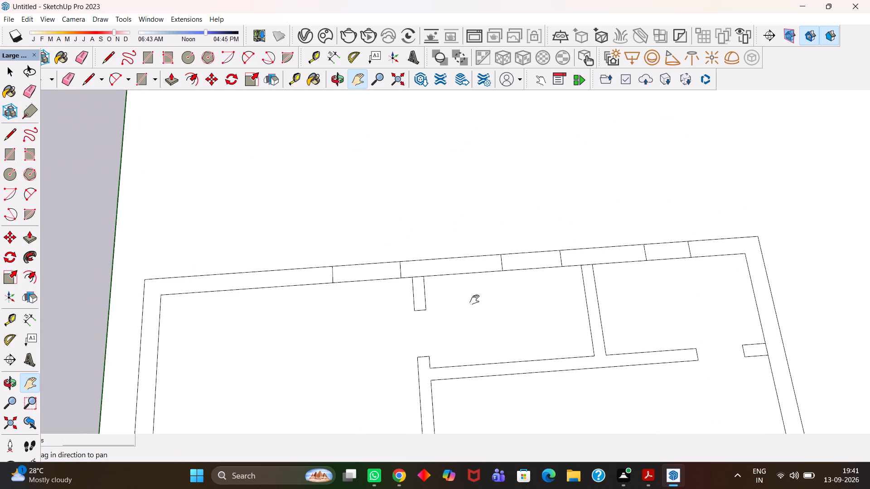
scroll(473, 287, "up", 3)
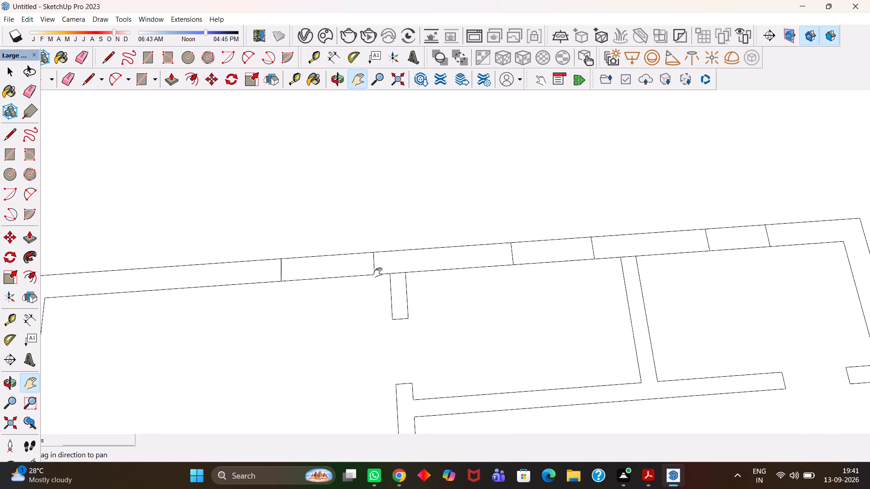
scroll(391, 272, "up", 5)
key("e")
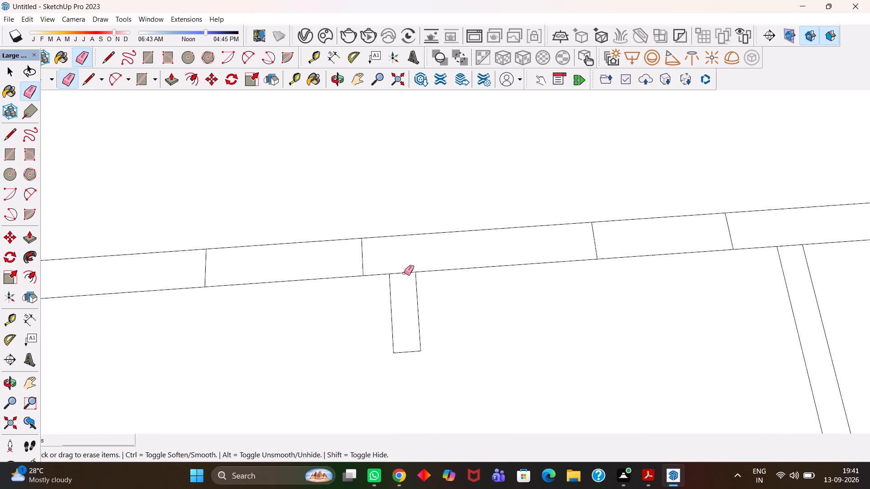
left_click(403, 273)
key("h")
scroll(404, 271, "down", 12)
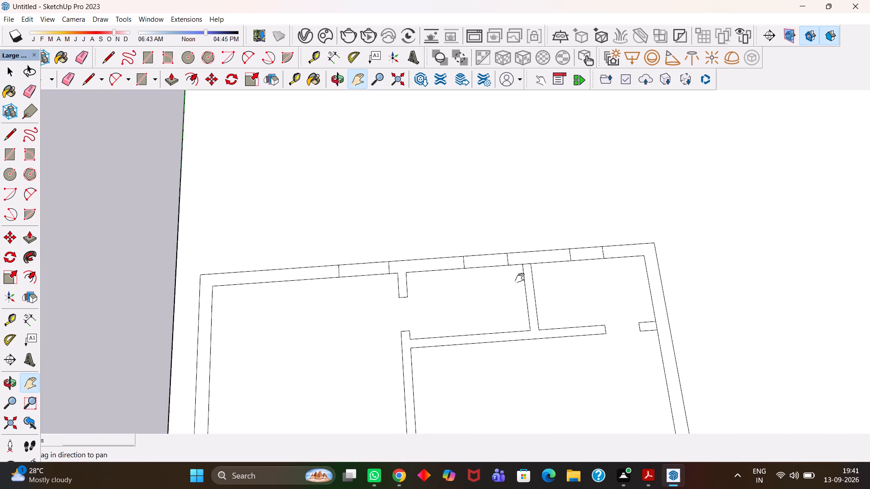
scroll(529, 270, "up", 7)
key("e")
left_click(521, 259)
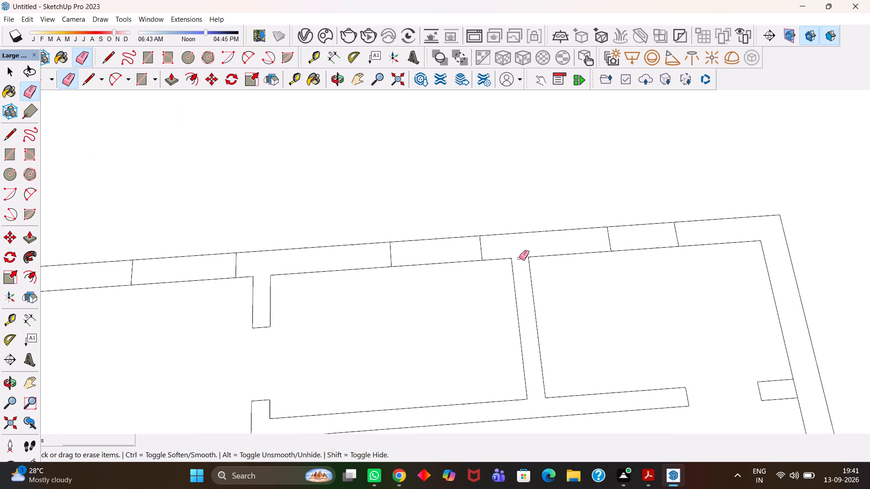
Erase the line between the short door stub and the inner face of the right outer wall.
key("h")
scroll(518, 258, "down", 11)
left_click_drag(572, 354, 565, 301)
scroll(554, 266, "up", 6)
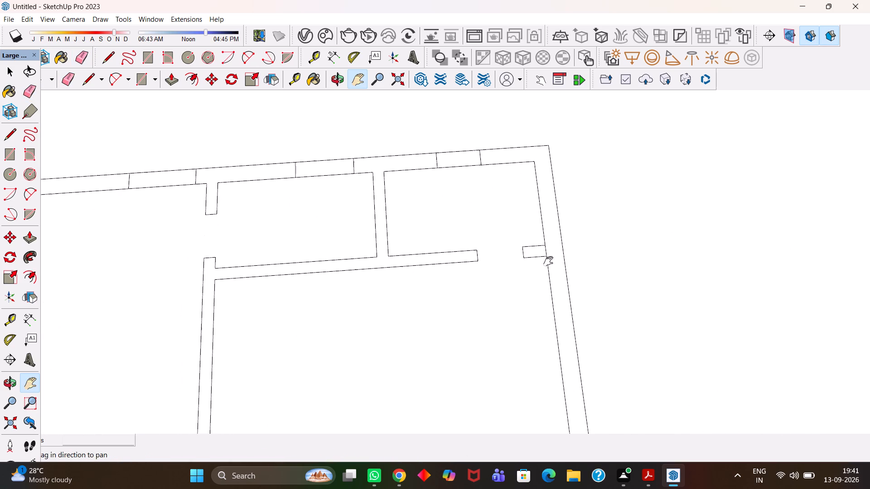
scroll(527, 257, "up", 6)
key("e")
left_click_drag(558, 250, 568, 249)
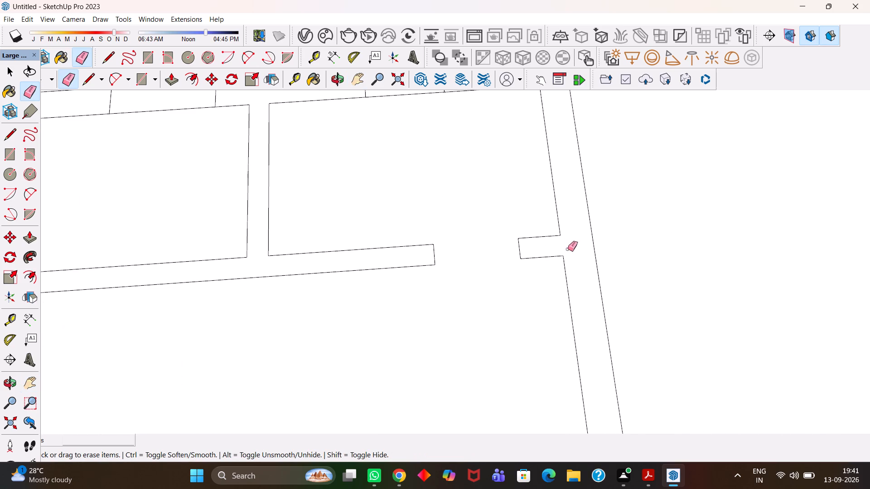
Erase the lines where the two horizontal partitions meet the left outer wall.
key("h")
scroll(556, 251, "down", 10)
scroll(510, 268, "down", 8)
scroll(478, 313, "down", 4)
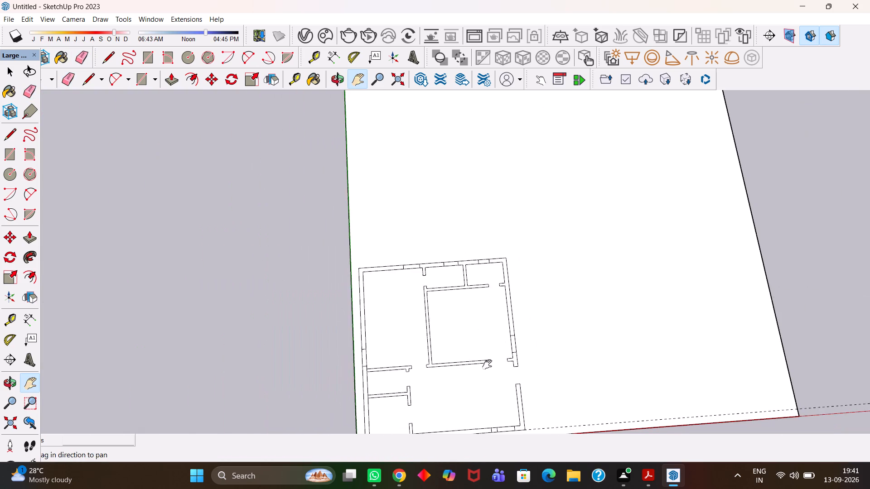
left_click_drag(487, 364, 476, 338)
scroll(415, 368, "up", 11)
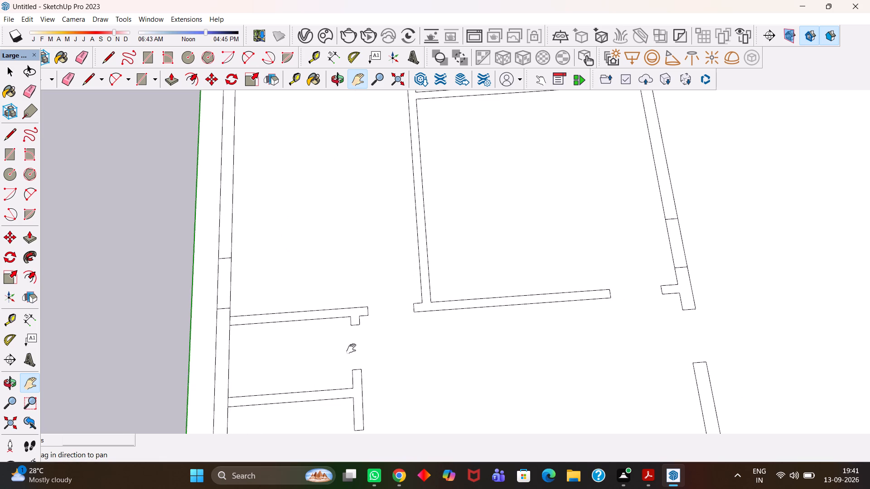
scroll(193, 327, "up", 8)
key("e")
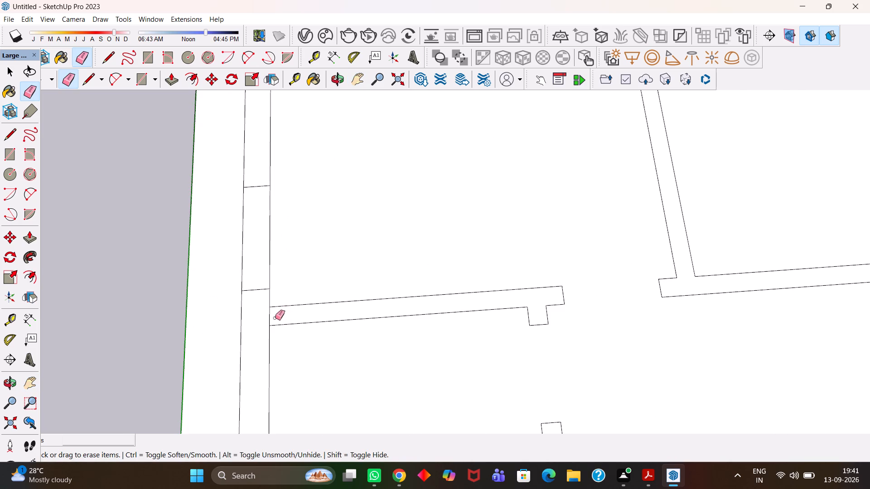
left_click_drag(274, 317, 263, 315)
key("h")
scroll(299, 329, "down", 6)
left_click_drag(299, 377, 306, 328)
scroll(274, 389, "up", 2)
key("e")
left_click_drag(296, 373, 283, 369)
Examine the complete floor plan and its wall junctions for leftover dividing lines.
scroll(408, 336, "down", 6)
key("h")
scroll(408, 336, "down", 6)
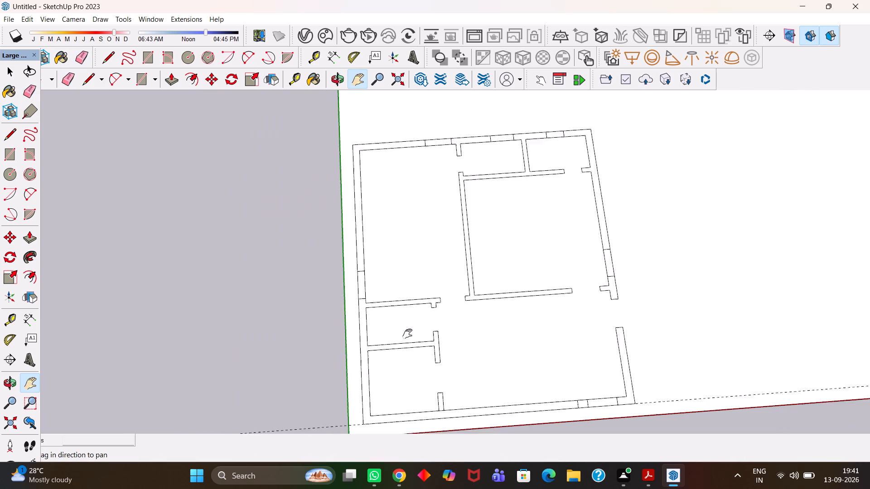
scroll(407, 334, "down", 4)
left_click_drag(444, 362, 405, 351)
scroll(474, 352, "up", 7)
key("h")
scroll(469, 356, "down", 4)
left_click_drag(435, 279, 440, 324)
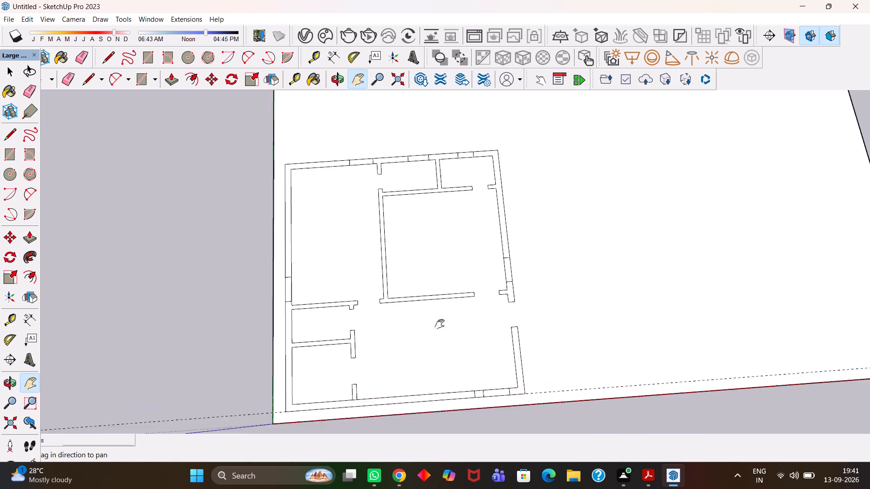
left_click_drag(440, 324, 440, 331)
scroll(385, 311, "up", 4)
scroll(385, 311, "down", 4)
left_click_drag(331, 219, 368, 264)
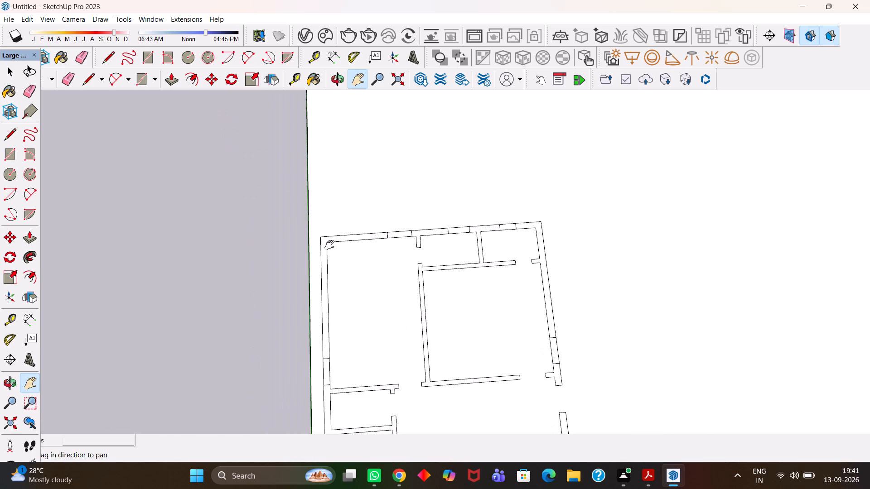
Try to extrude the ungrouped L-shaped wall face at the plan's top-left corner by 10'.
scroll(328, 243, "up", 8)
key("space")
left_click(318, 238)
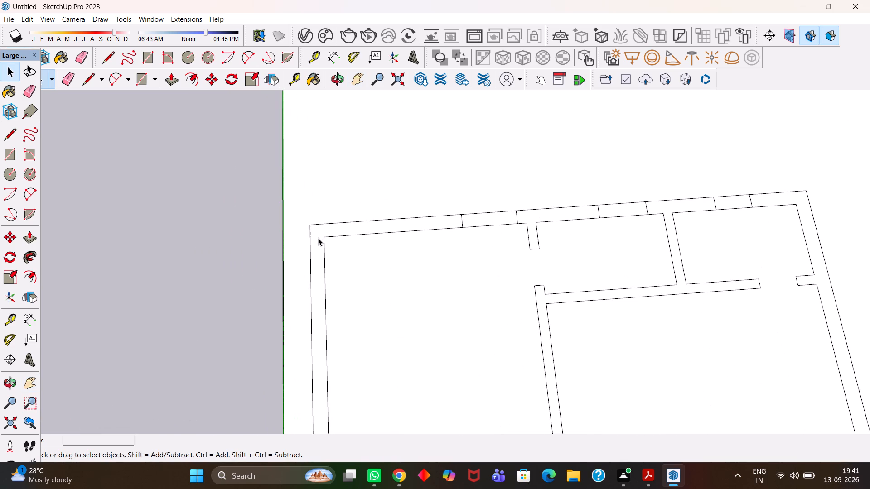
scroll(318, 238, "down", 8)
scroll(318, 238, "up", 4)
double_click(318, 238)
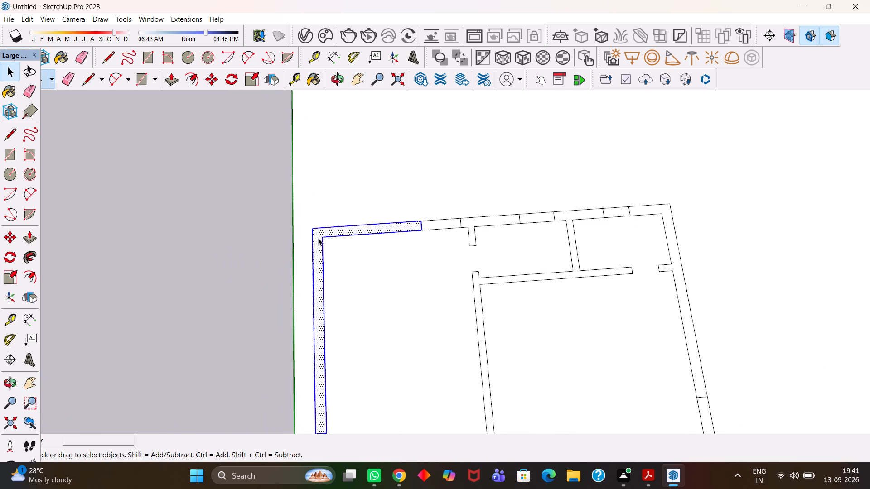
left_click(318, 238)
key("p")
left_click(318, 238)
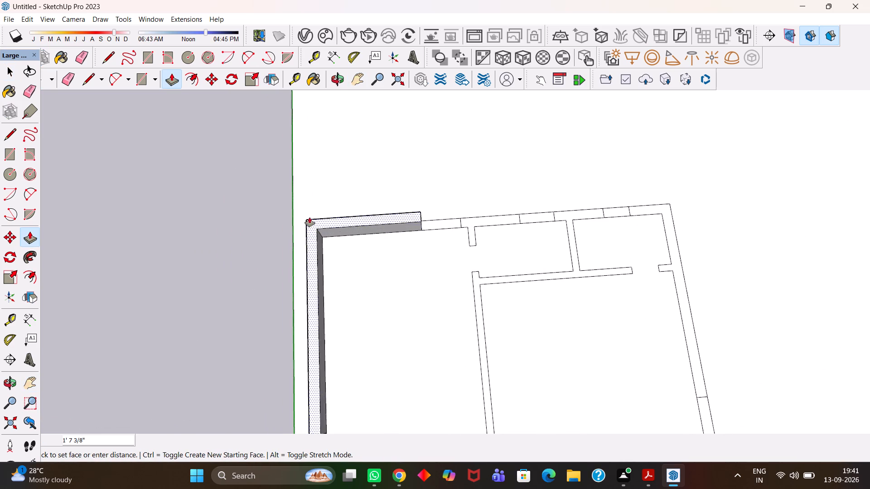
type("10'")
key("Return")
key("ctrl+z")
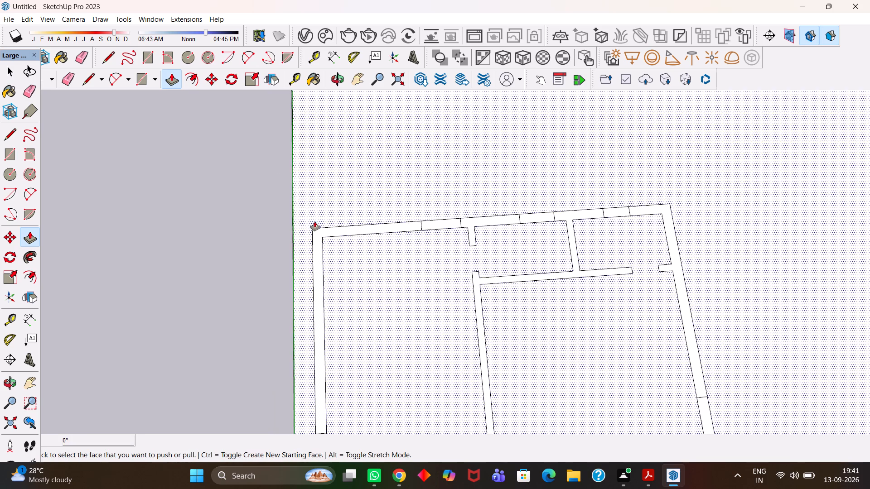
Group the L-shaped wall face and its edges at the plan's top-left corner.
key("space")
double_click(320, 234)
right_click(320, 234)
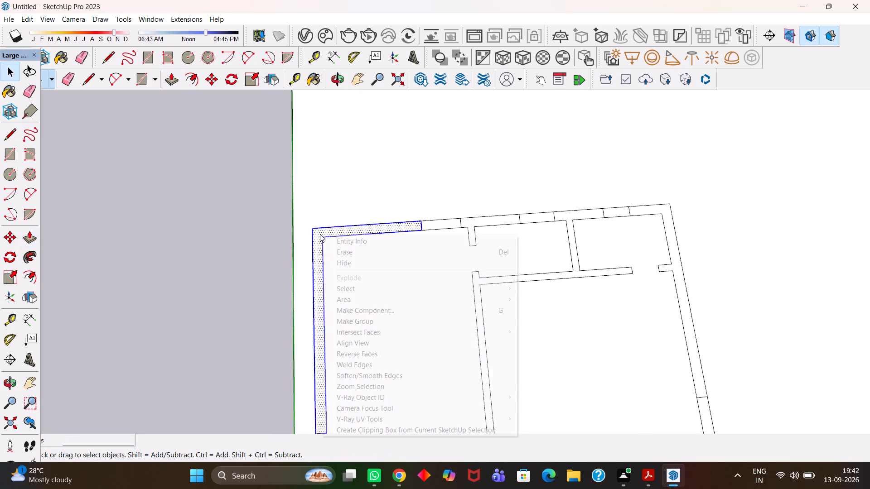
left_click(343, 323)
Extrude the L-shaped corner wall 10' upward inside its group and close the group.
scroll(314, 256, "up", 3)
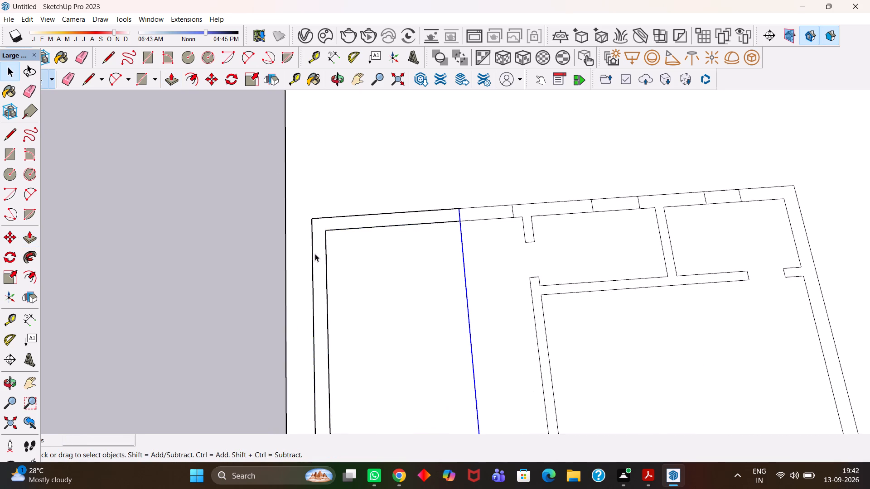
double_click(321, 246)
left_click(316, 240)
key("p")
left_click(318, 240)
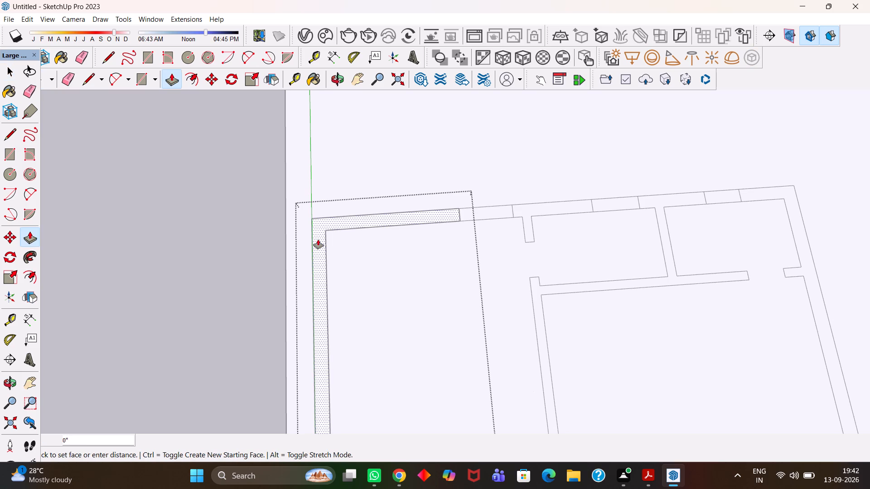
type("10'")
key("Return")
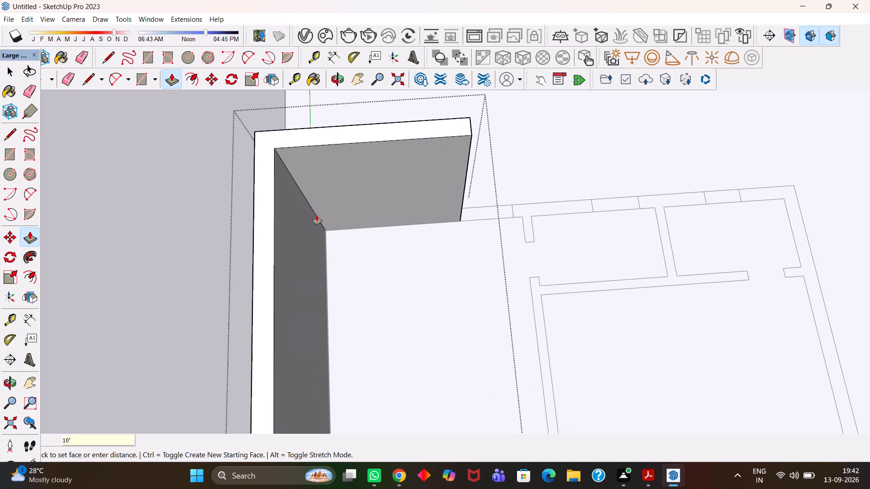
scroll(335, 220, "down", 10)
key("h")
key("space")
left_click(281, 229)
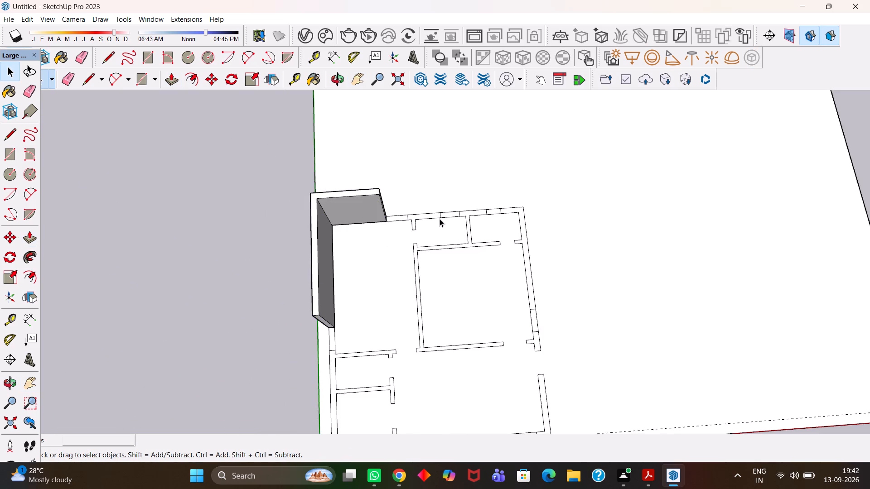
Group the top outer wall segment between the first two windows together with its attached partition stub.
scroll(440, 219, "up", 4)
left_click(408, 215)
double_click(408, 215)
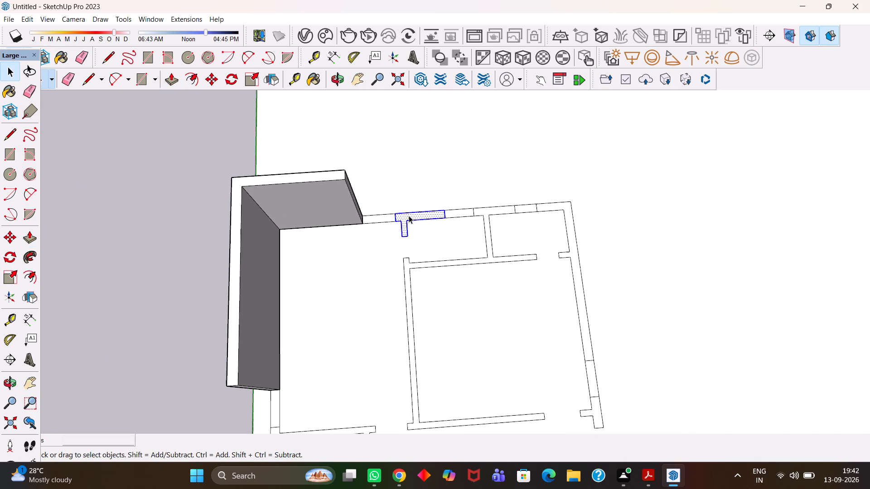
right_click(409, 216)
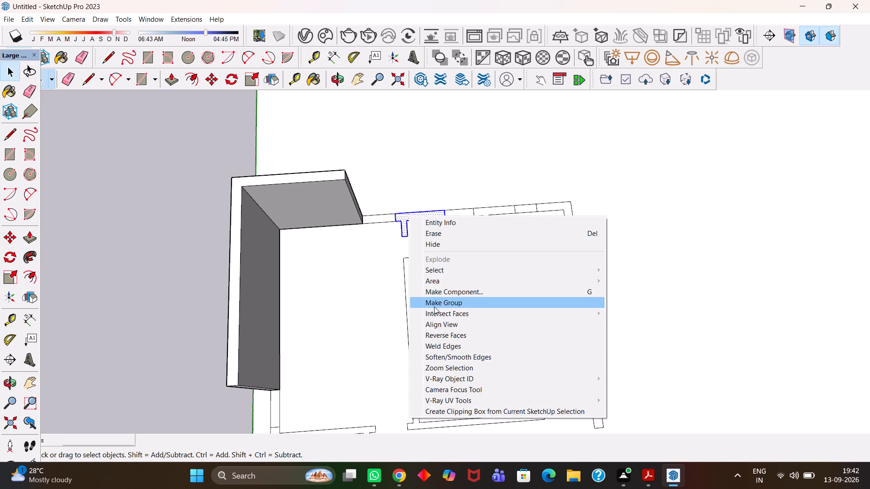
left_click(433, 303)
Inside the new group, extrude the wall segment with its stub 10' upward, matching the corner wall's top.
triple_click(409, 219)
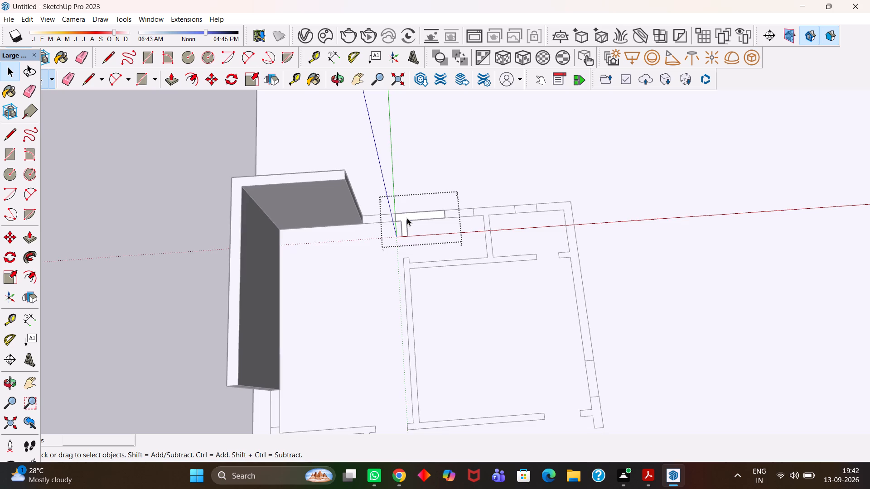
left_click(405, 217)
key("p")
left_click(404, 217)
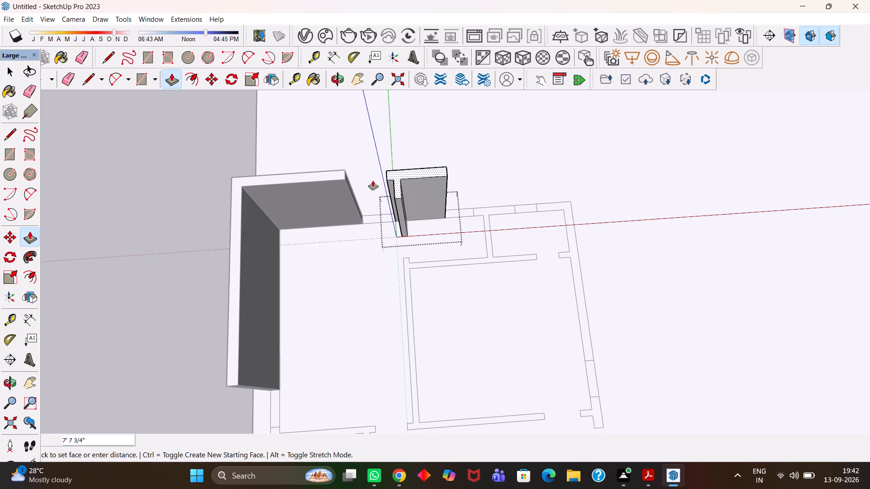
left_click(340, 178)
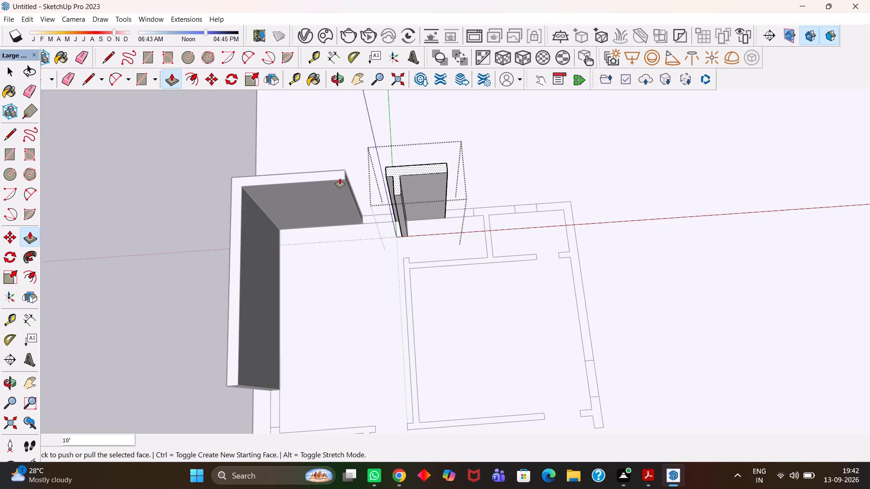
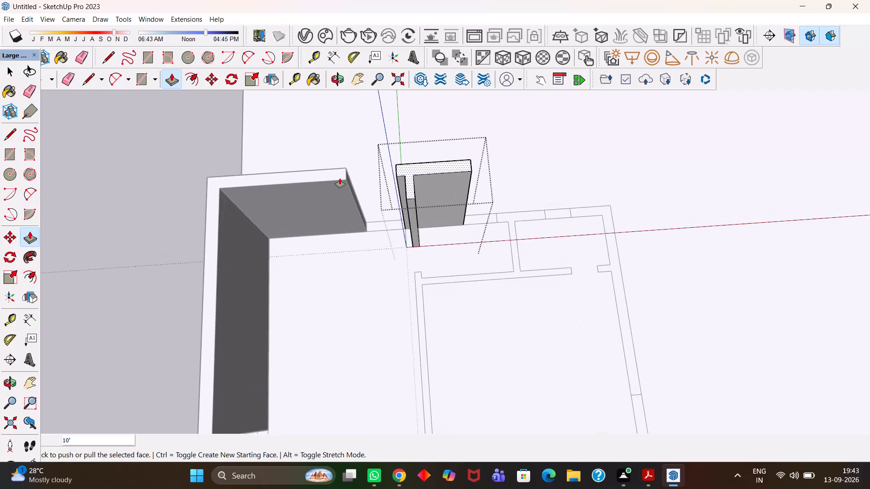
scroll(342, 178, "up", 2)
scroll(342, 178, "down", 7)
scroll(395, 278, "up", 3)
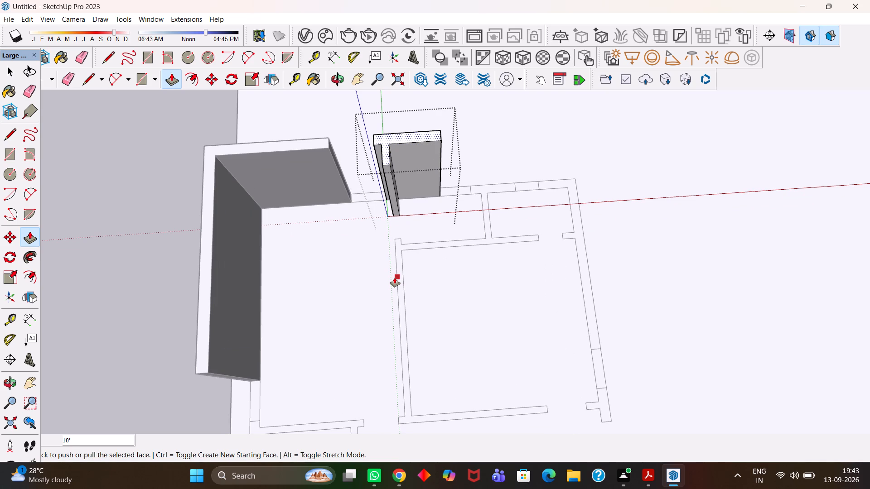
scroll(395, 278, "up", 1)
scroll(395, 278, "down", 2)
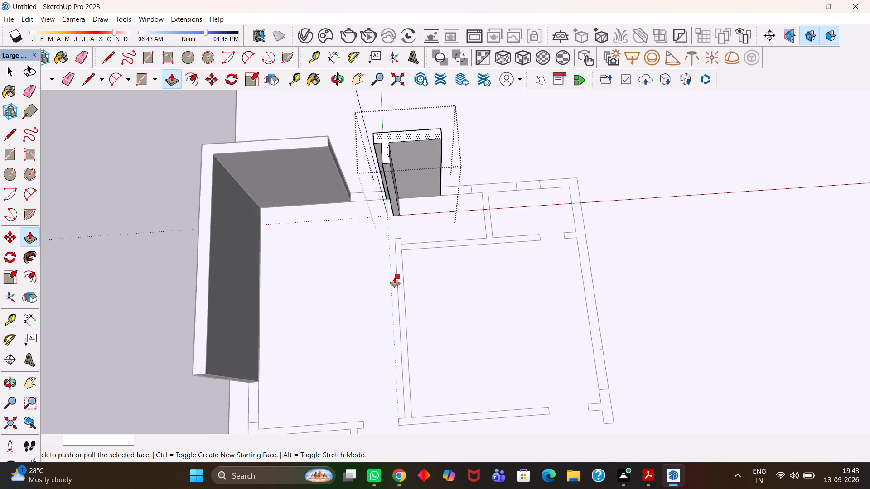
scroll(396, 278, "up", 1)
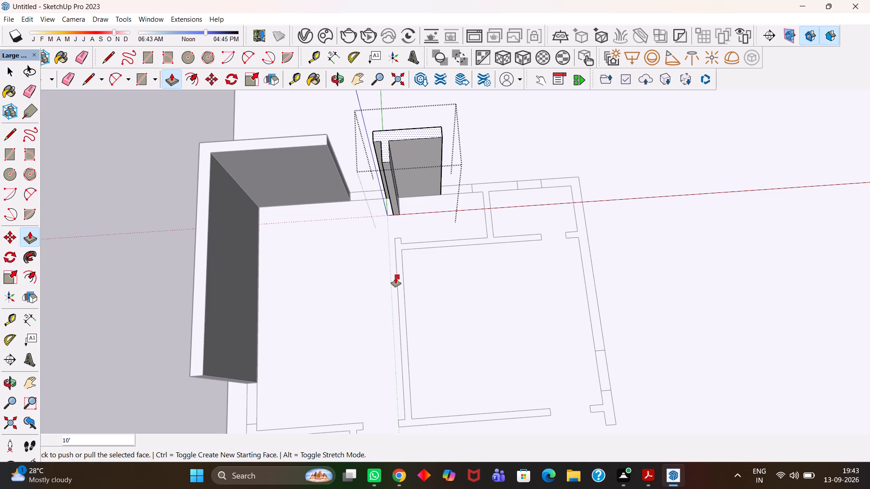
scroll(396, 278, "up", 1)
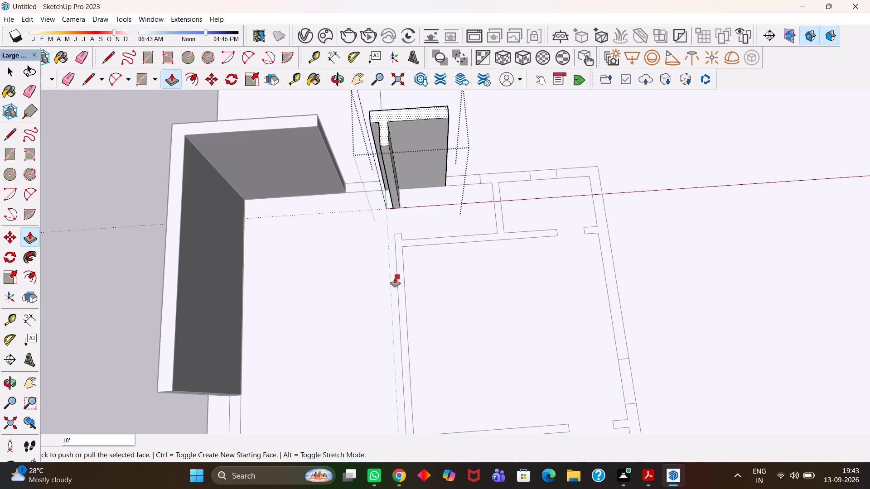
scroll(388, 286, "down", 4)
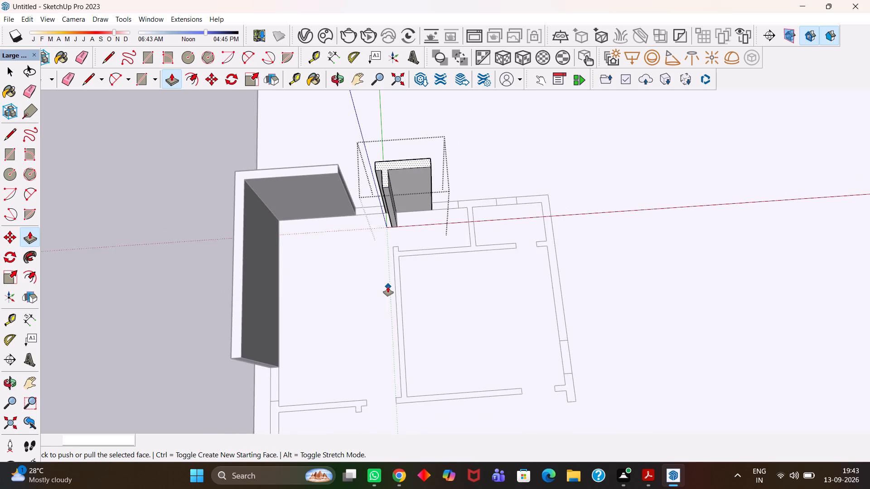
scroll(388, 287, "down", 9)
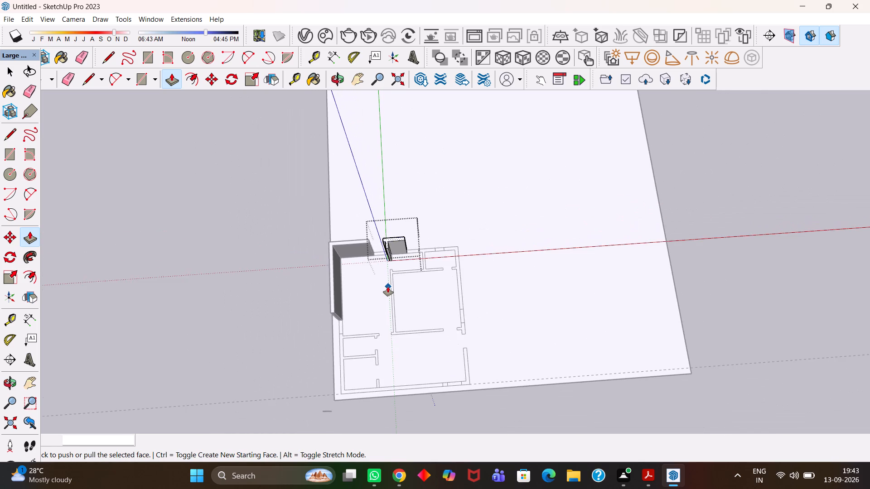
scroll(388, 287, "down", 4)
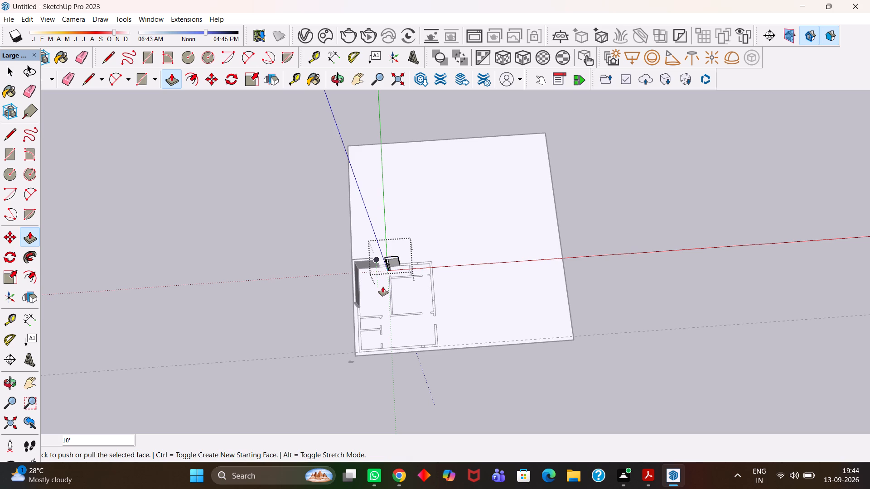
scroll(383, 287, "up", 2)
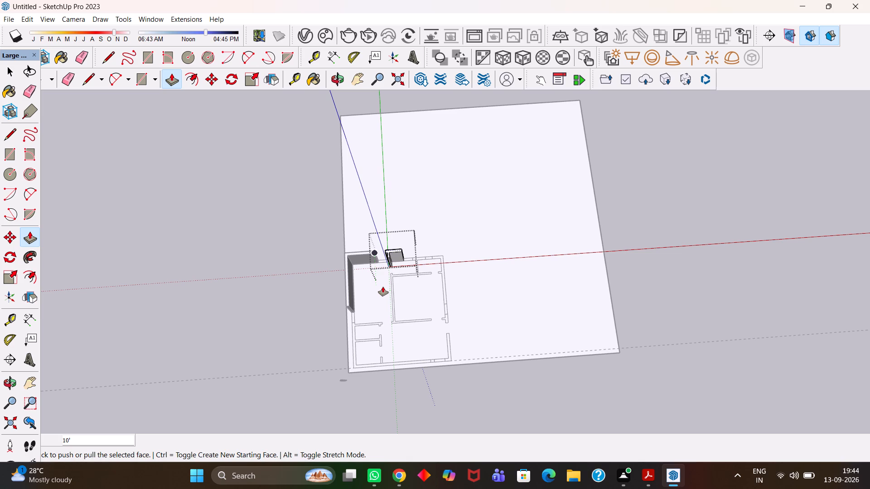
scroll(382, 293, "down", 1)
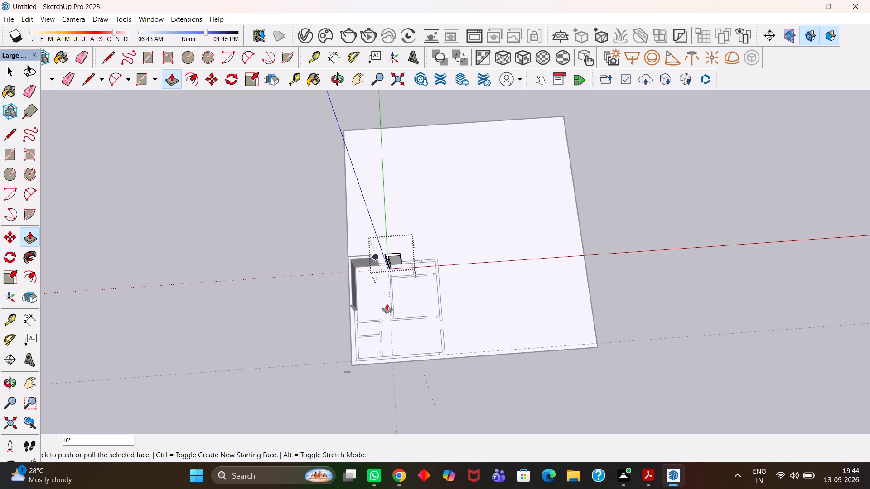
Close the open group and group the top-right corner wall face with its stub and edges.
key("h")
scroll(406, 312, "down", 1)
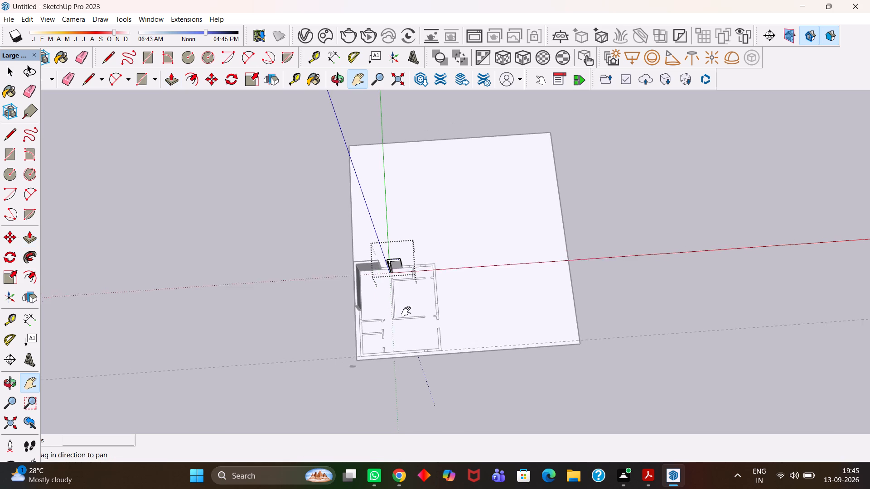
scroll(406, 312, "down", 1)
scroll(406, 315, "up", 9)
key("space")
left_click(226, 243)
scroll(519, 246, "up", 5)
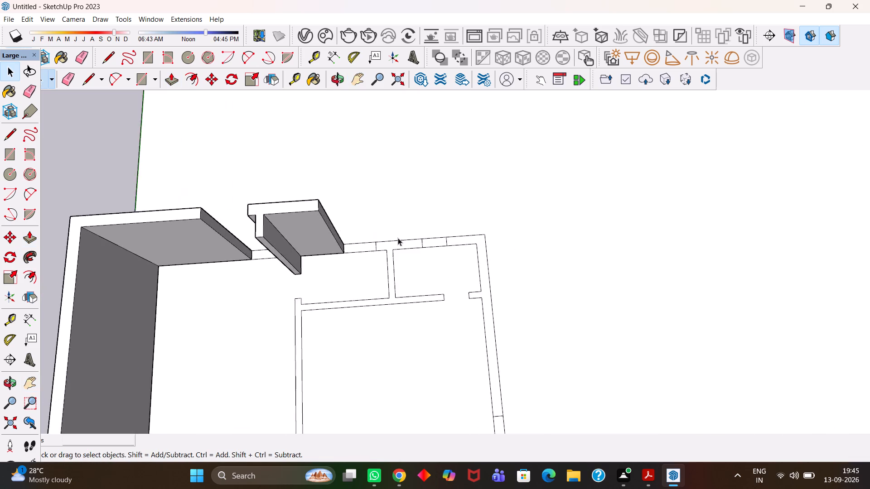
scroll(398, 238, "up", 6)
triple_click(474, 237)
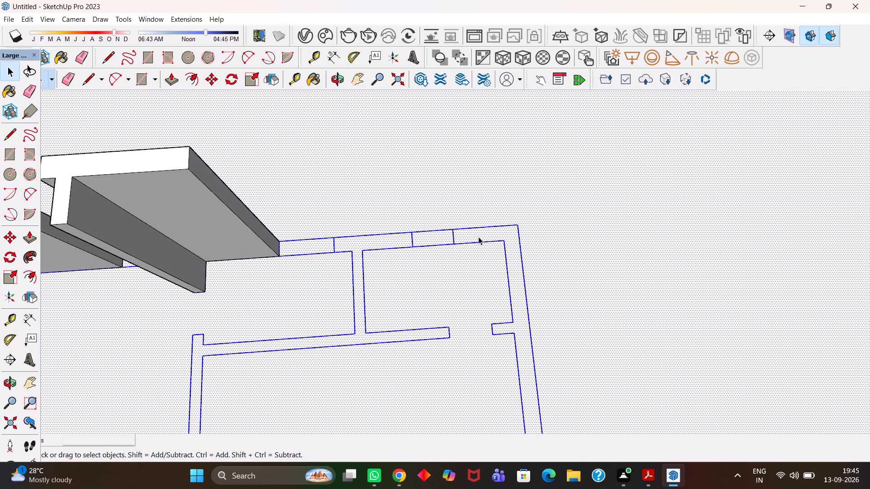
left_click(478, 237)
double_click(478, 237)
right_click(478, 237)
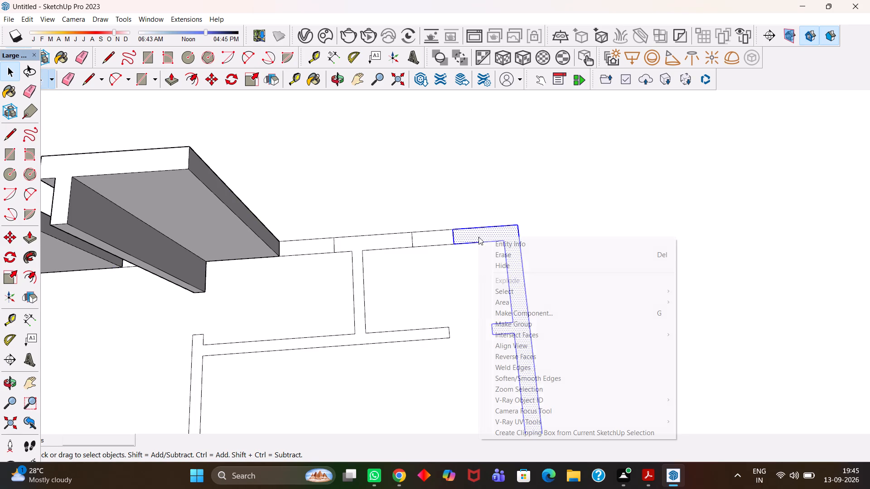
left_click(523, 325)
Inside the new group, extrude the top-right corner wall upward to match the top of the neighbouring raised wall segment.
scroll(498, 241, "up", 2)
double_click(495, 239)
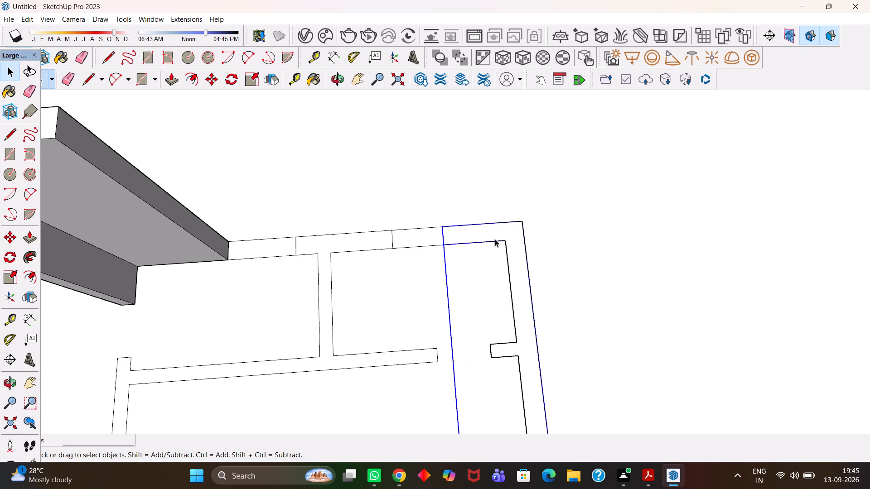
left_click(488, 236)
scroll(488, 236, "down", 4)
key("p")
left_click(488, 236)
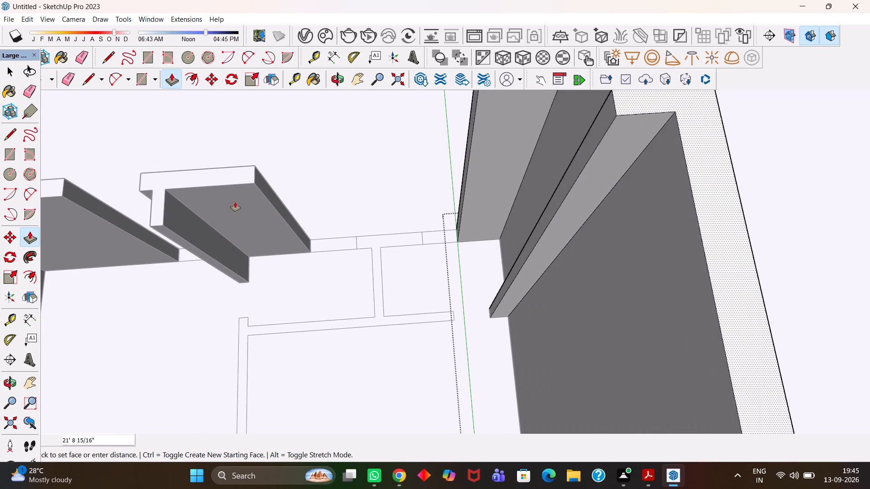
left_click(242, 188)
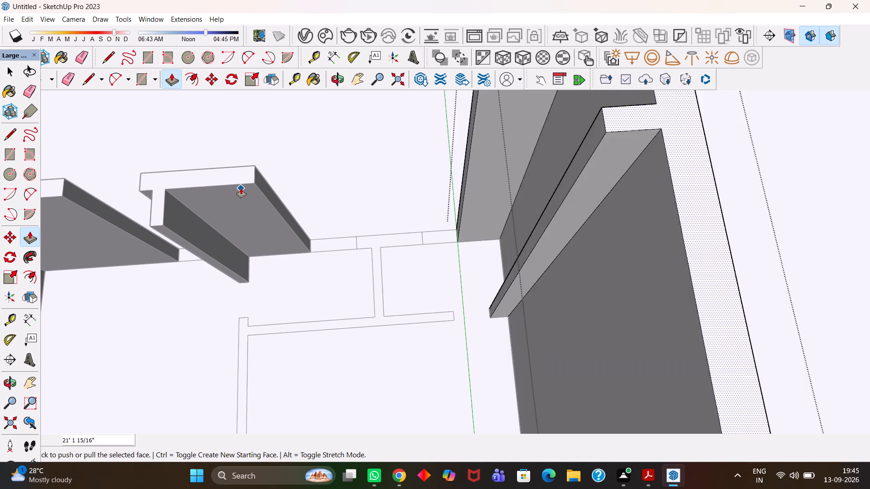
key("ctrl+z")
left_click(485, 234)
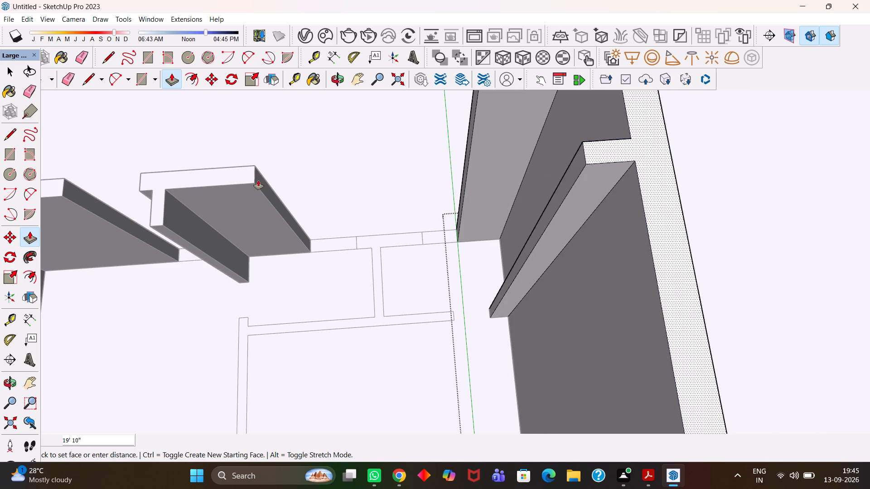
left_click(254, 182)
Group the remaining top outer wall segment between the windows together with the connected partitions around the central room.
key("h")
scroll(333, 219, "up", 2)
scroll(353, 231, "down", 3)
middle_click_drag(370, 250, 364, 249)
scroll(370, 250, "up", 3)
key("space")
double_click(383, 246)
left_click(380, 241)
triple_click(380, 241)
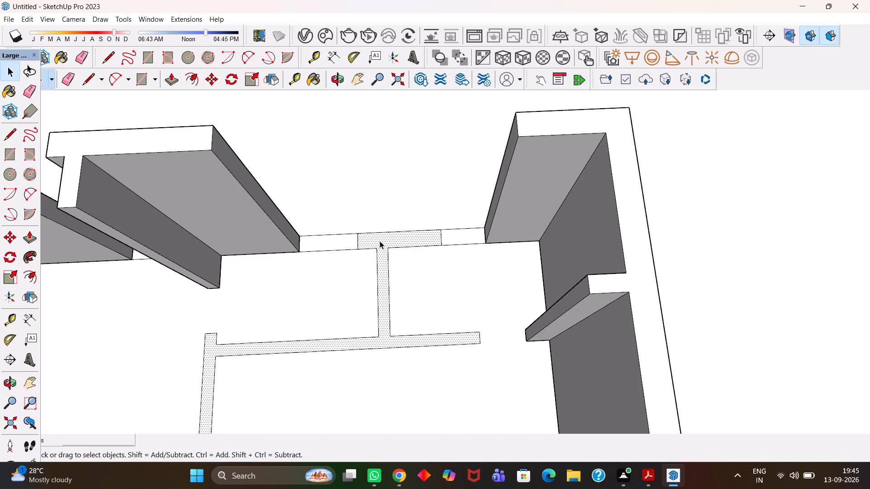
triple_click(380, 241)
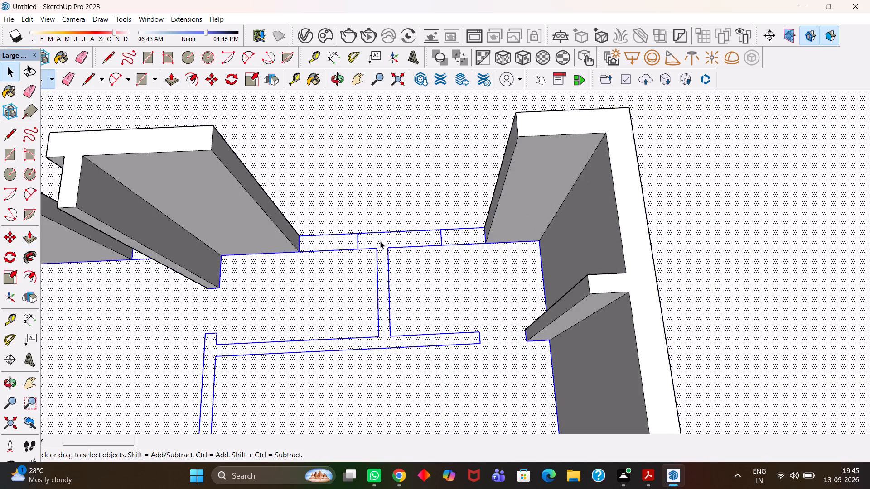
double_click(380, 241)
double_click(384, 242)
right_click(378, 240)
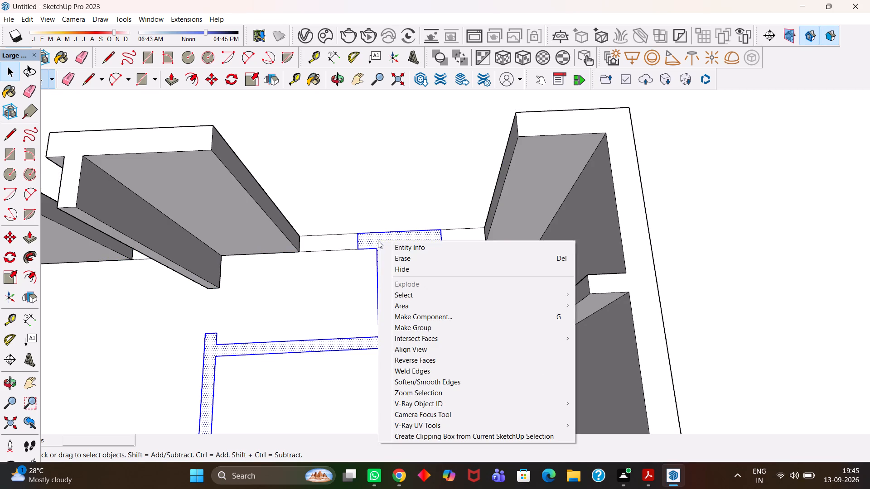
left_click(410, 330)
Inside this group, extrude the wall segment and its partitions upward to match the top of the adjacent raised wall.
triple_click(391, 237)
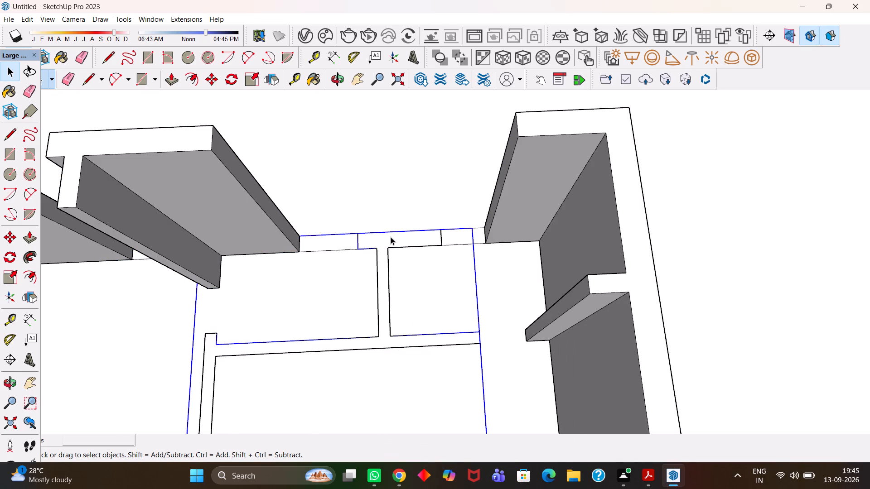
scroll(390, 237, "down", 4)
key("p")
left_click(390, 237)
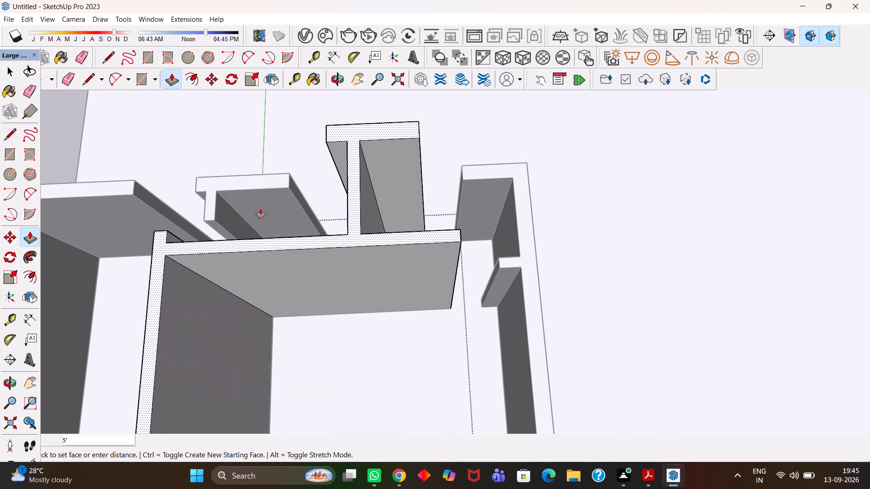
left_click(285, 185)
Group the short right outer wall segment with its stub, just beyond the window opening below the corner wall.
key("h")
scroll(285, 185, "down", 9)
middle_click_drag(352, 284, 314, 281)
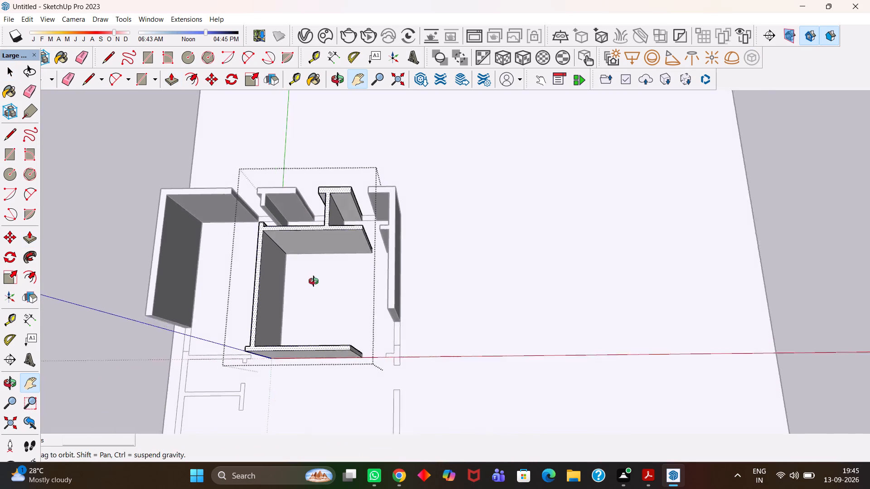
middle_click_drag(314, 281, 320, 282)
scroll(319, 281, "up", 2)
middle_click(320, 282)
scroll(414, 360, "up", 10)
key("h")
middle_click_drag(419, 358, 396, 352)
scroll(399, 353, "up", 2)
key("space")
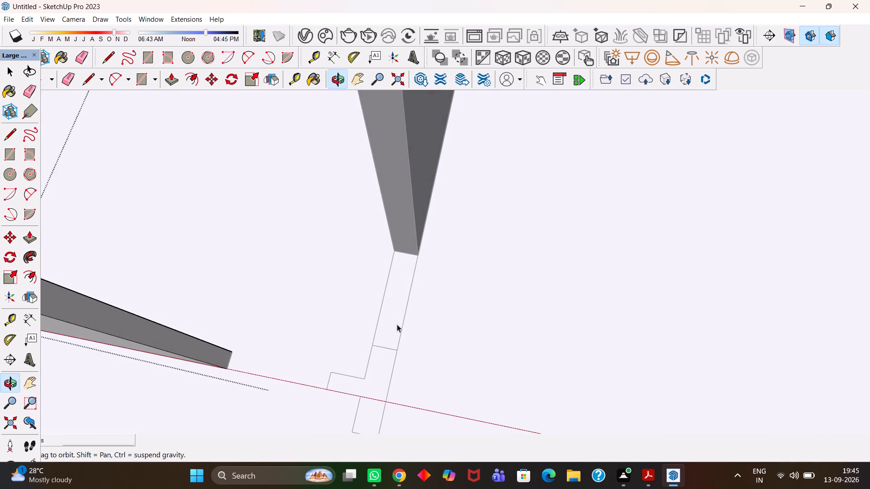
left_click(394, 315)
left_click(378, 369)
scroll(380, 369, "down", 3)
double_click(380, 369)
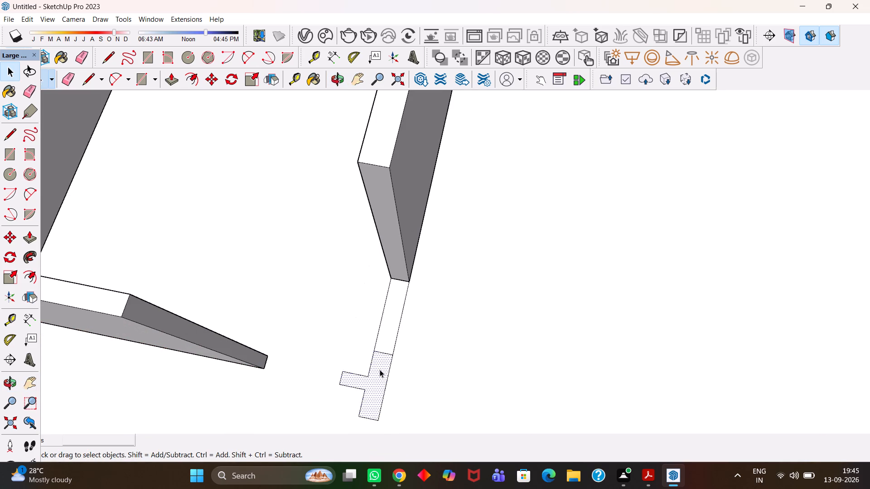
right_click(380, 369)
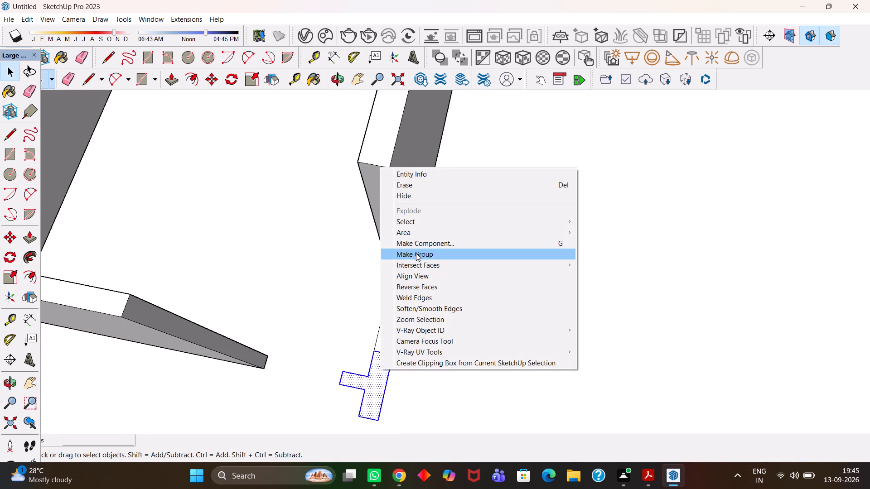
left_click(420, 255)
Inside its group, extrude the short right wall segment and stub 10' upward, matching the corner wall's top.
double_click(383, 369)
left_click(376, 369)
scroll(383, 370, "down", 3)
key("p")
left_click(383, 370)
left_click(382, 236)
Group the left outer wall face below the window opening together with its connected small-room partitions and edges.
key("h")
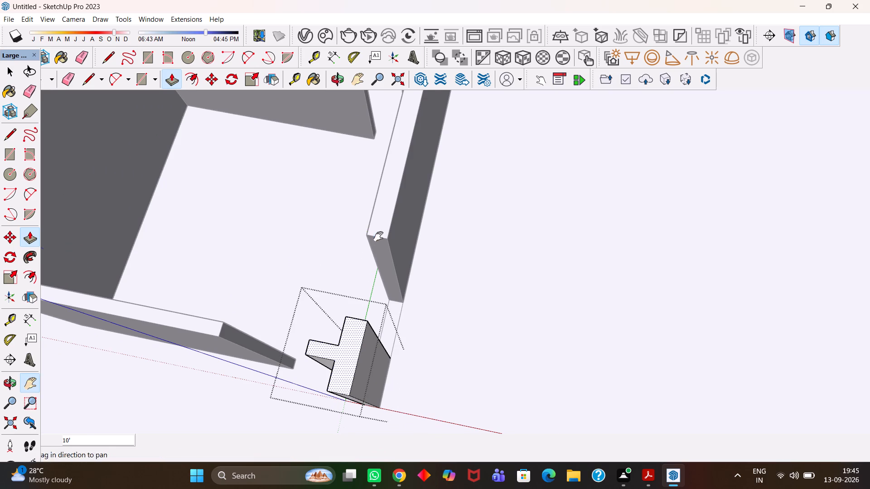
scroll(377, 237, "down", 4)
middle_click_drag(383, 260, 420, 274)
scroll(420, 274, "down", 3)
key("h")
left_click_drag(327, 281, 425, 292)
key("h")
scroll(283, 323, "up", 1)
left_click_drag(265, 328, 356, 315)
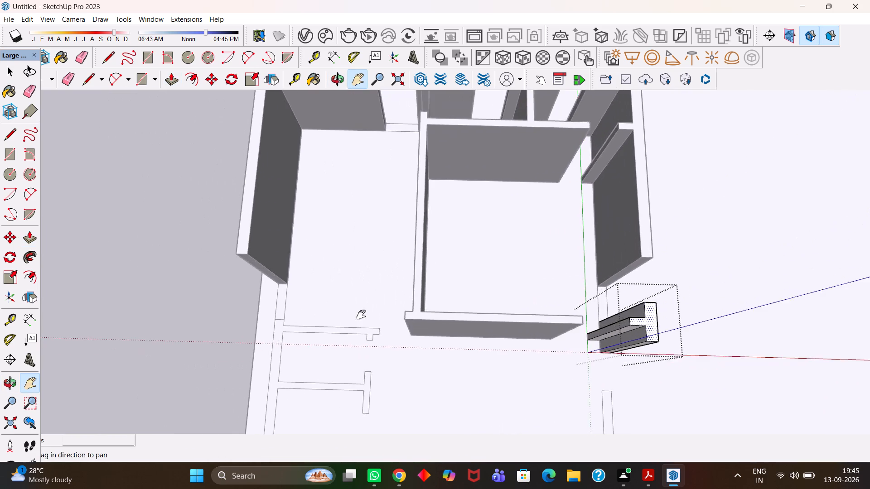
scroll(300, 333, "up", 3)
left_click_drag(301, 333, 337, 326)
key("space")
scroll(321, 322, "up", 2)
double_click(319, 322)
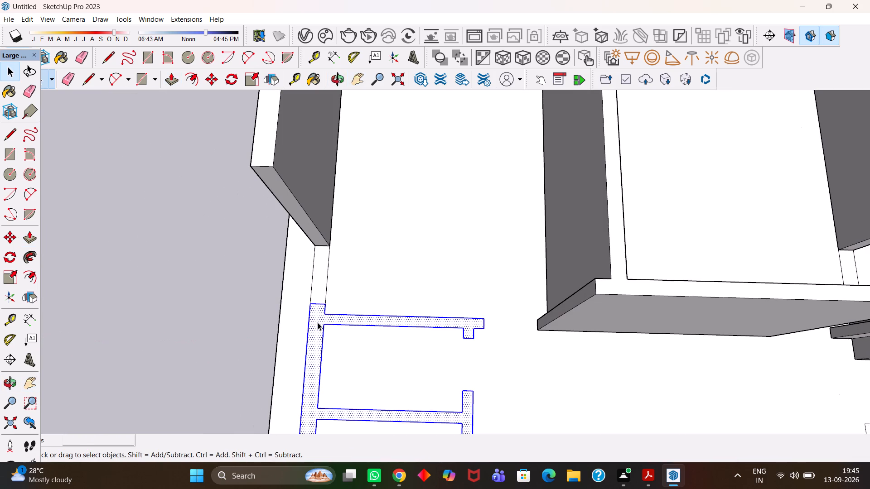
left_click(318, 322)
left_click(318, 322)
double_click(318, 322)
left_click(319, 322)
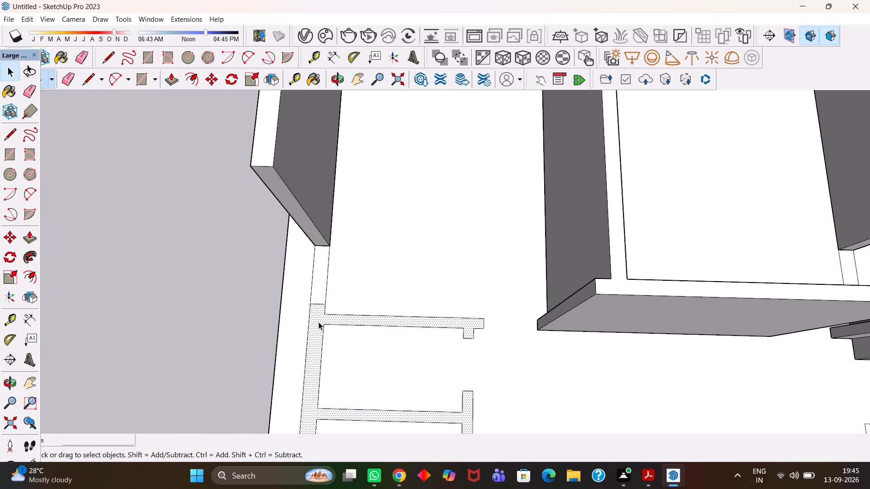
left_click(163, 276)
left_click(308, 330)
double_click(315, 332)
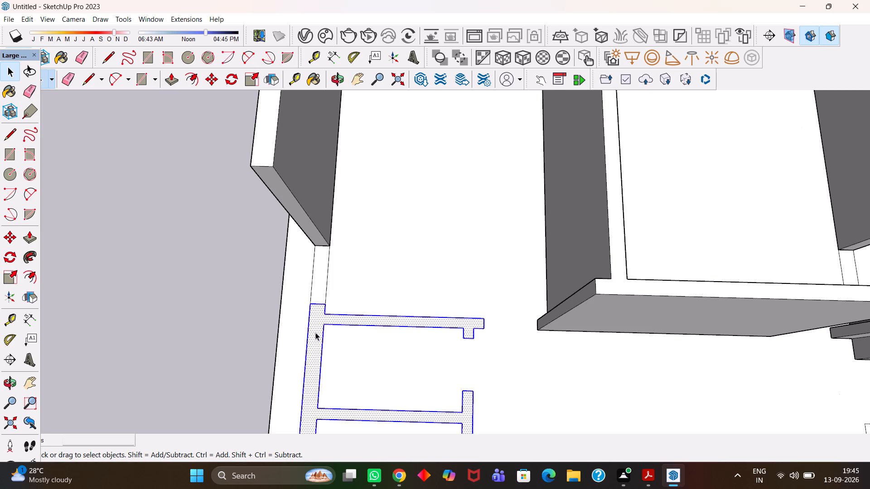
right_click(315, 332)
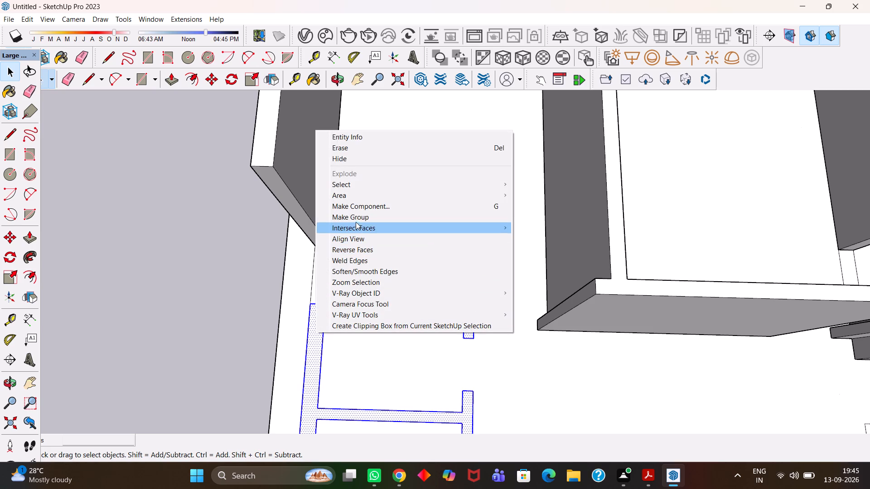
left_click(356, 220)
Inside its group, extrude the left outer wall face with its small-room partitions 10' upward, matching the adjacent raised wall.
scroll(332, 329, "up", 1)
triple_click(314, 325)
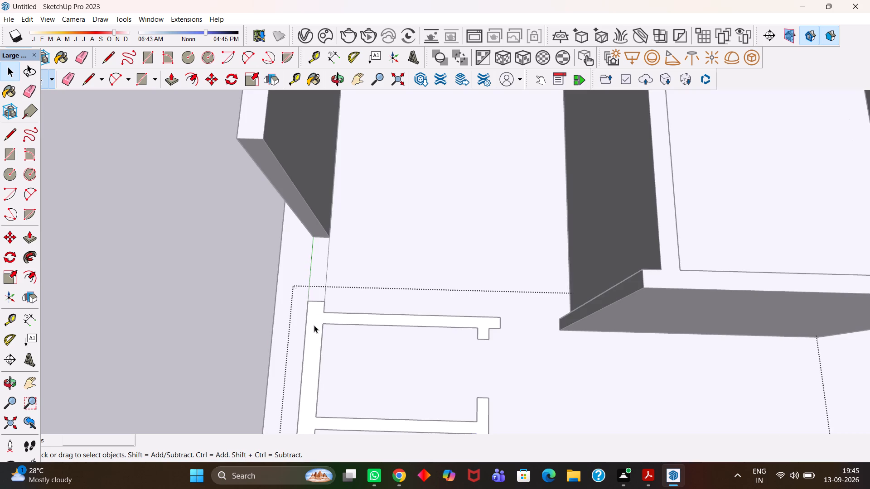
scroll(314, 325, "down", 3)
key("p")
left_click(314, 325)
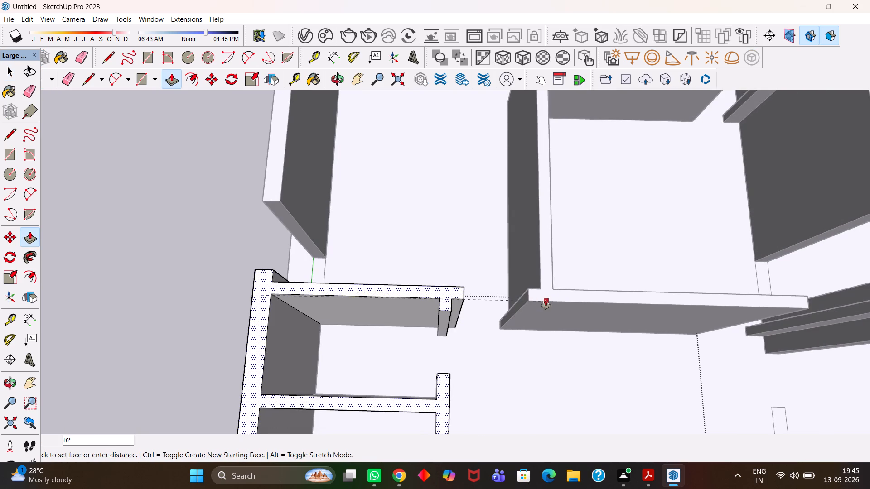
left_click(542, 299)
Extend the short partition stub on the front outer wall about 1' 8 13/16" to the end of its floor-plan outline.
key("h")
scroll(517, 297, "down", 5)
left_click_drag(486, 336, 449, 278)
scroll(434, 341, "up", 3)
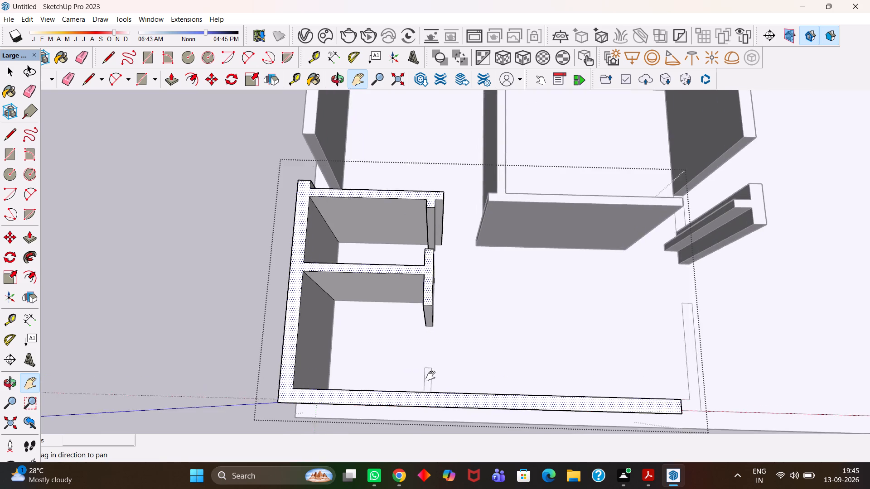
scroll(430, 376, "up", 6)
middle_click_drag(430, 376, 435, 394)
scroll(425, 396, "down", 4)
middle_click_drag(425, 400, 431, 406)
scroll(431, 406, "up", 4)
key("h")
left_click_drag(435, 407, 422, 337)
middle_click_drag(422, 332, 429, 382)
scroll(429, 381, "up", 2)
key("space")
left_click(418, 374)
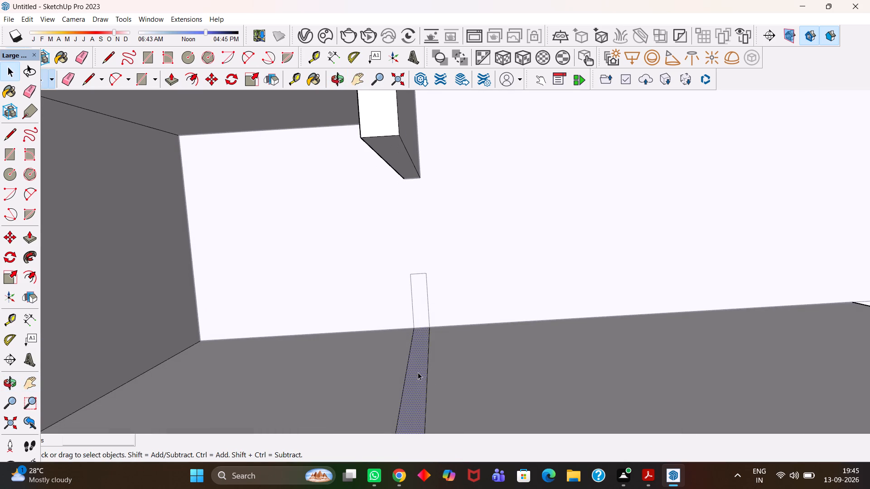
scroll(418, 371, "up", 4)
key("p")
left_click(418, 371)
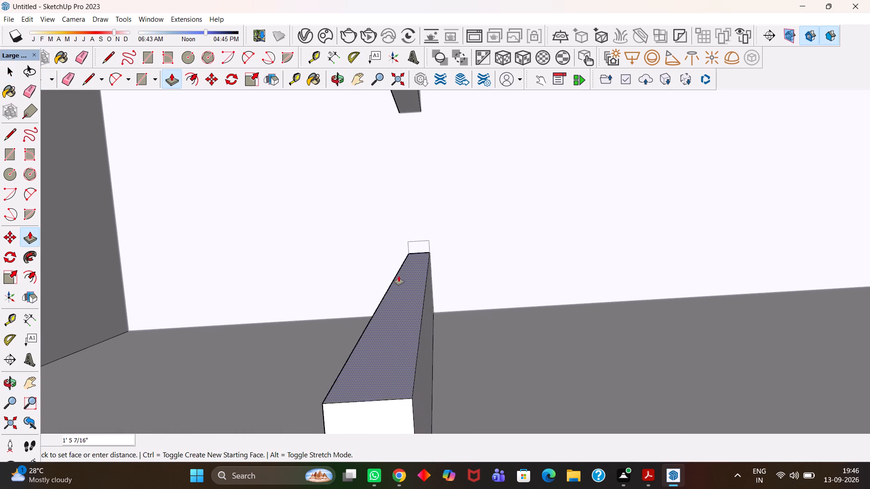
left_click(399, 261)
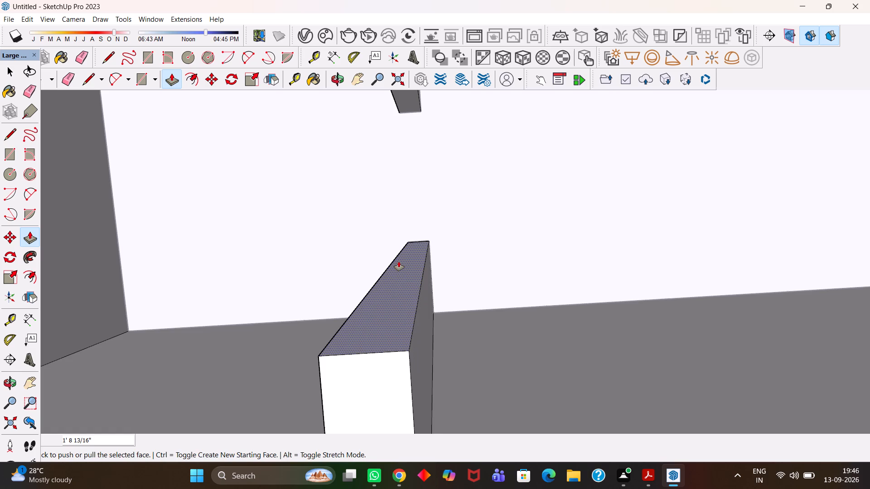
Extrude the L-shaped wall face at the front right corner 10' upward, matching the raised front wall.
key("h")
scroll(399, 261, "up", 8)
middle_click_drag(472, 263, 352, 239)
middle_click(348, 237)
scroll(367, 230, "up", 1)
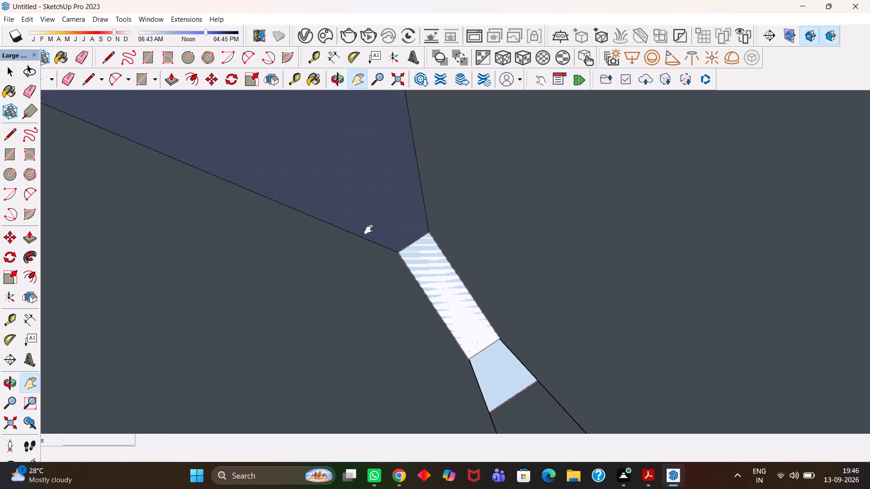
scroll(375, 229, "down", 20)
scroll(375, 229, "down", 12)
key("h")
key("h")
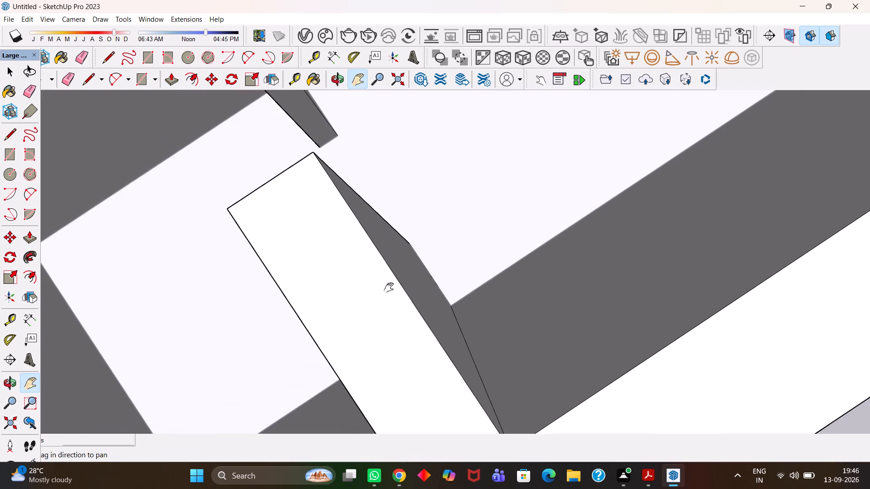
scroll(389, 288, "down", 10)
key("h")
middle_click_drag(509, 312, 391, 281)
scroll(391, 281, "down", 7)
key("h")
left_click_drag(530, 272, 267, 316)
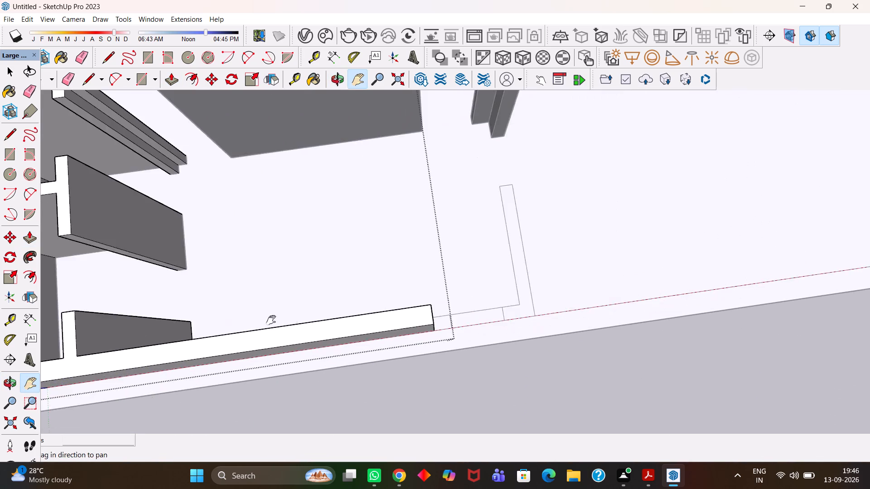
scroll(302, 320, "down", 6)
scroll(397, 321, "up", 7)
middle_click_drag(393, 321, 376, 315)
key("h")
scroll(398, 319, "up", 3)
scroll(398, 319, "down", 5)
key("space")
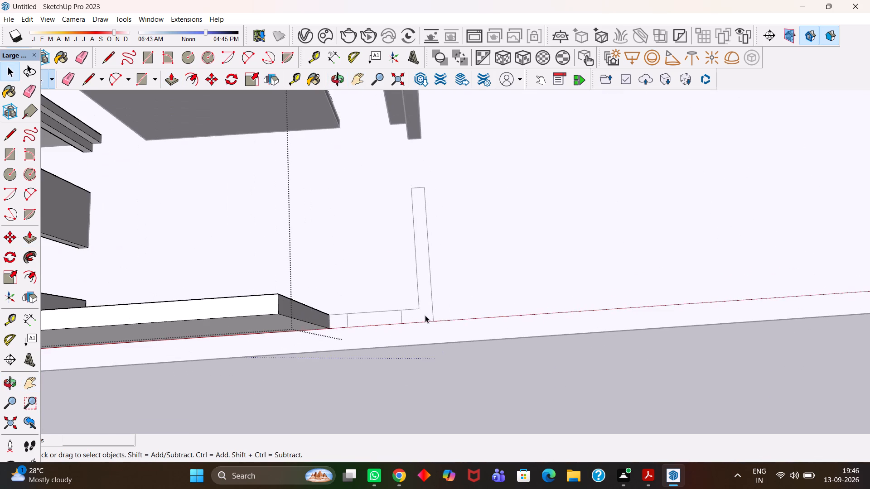
double_click(425, 315)
left_click(424, 312)
scroll(424, 312, "down", 3)
left_click(424, 312)
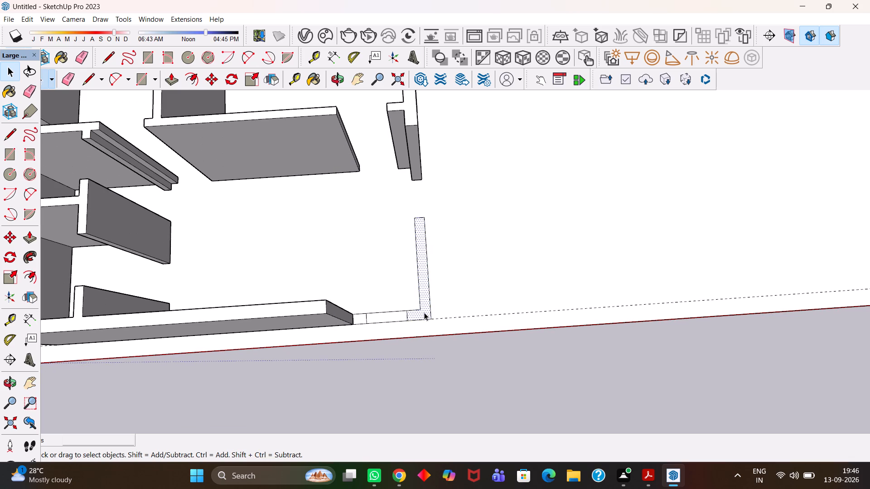
key("p")
left_click(424, 312)
left_click(425, 314)
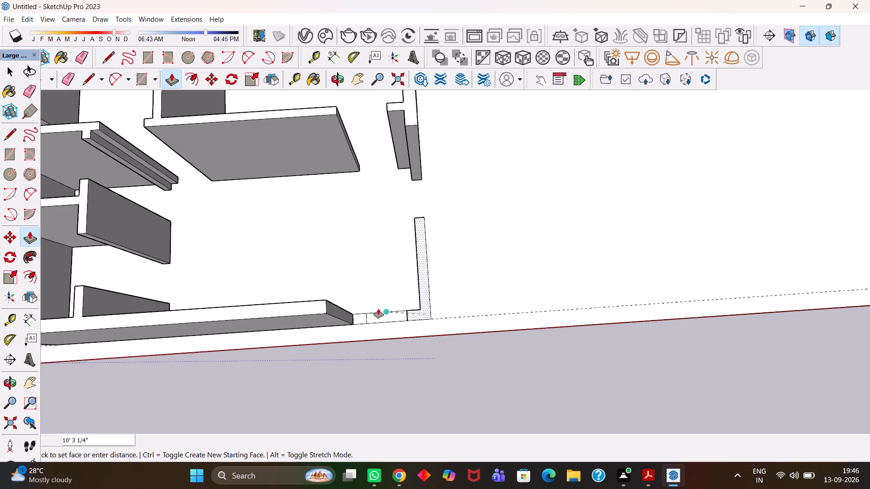
left_click(327, 313)
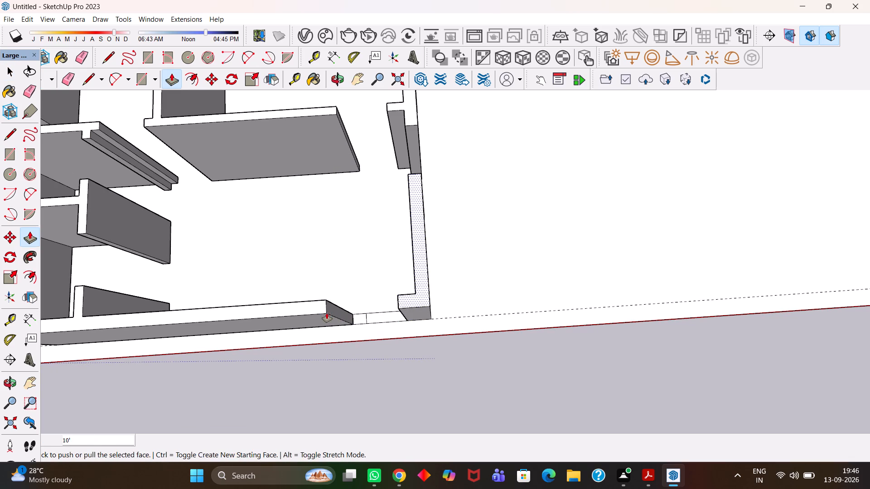
Examine the raised walls and the openings between them from several angles.
key("h")
scroll(327, 313, "down", 8)
middle_click_drag(437, 329, 338, 301)
scroll(338, 301, "up", 2)
key("h")
scroll(338, 300, "down", 6)
key("h")
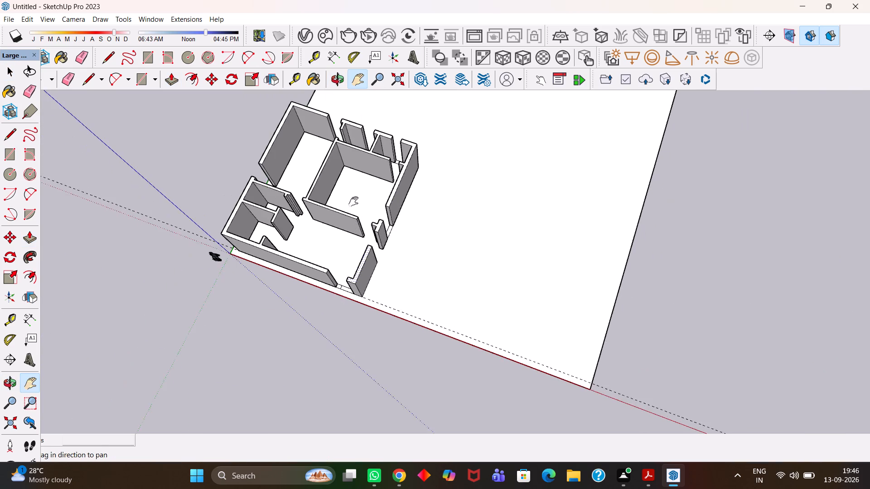
left_click_drag(365, 203, 394, 269)
scroll(408, 304, "up", 7)
middle_click_drag(424, 321, 304, 287)
scroll(307, 286, "down", 4)
key("h")
middle_click_drag(370, 283, 296, 262)
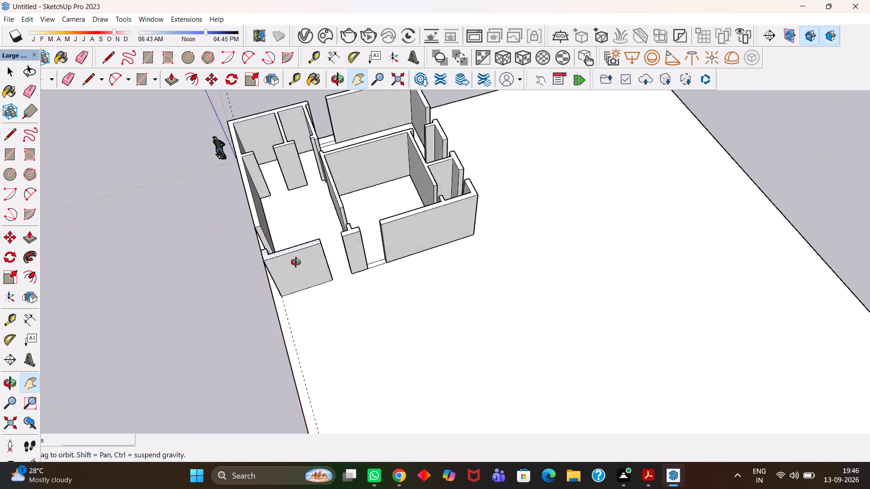
middle_click_drag(296, 262, 319, 267)
scroll(306, 262, "up", 7)
key("h")
key("h")
scroll(334, 271, "down", 5)
left_click_drag(415, 221, 433, 307)
scroll(372, 296, "up", 2)
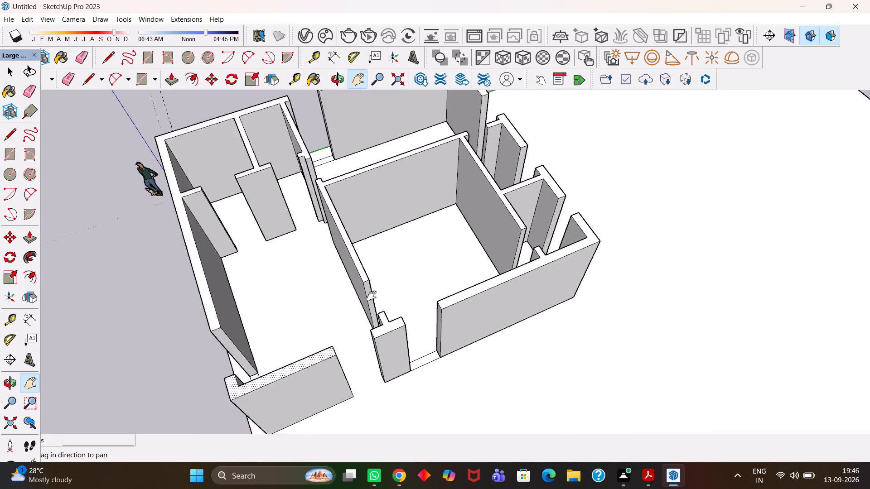
scroll(372, 296, "up", 7)
scroll(372, 296, "down", 6)
key("h")
Place a guide along the top edge of the right outer wall's end at the opening, and another 3' below it.
middle_click_drag(350, 321, 462, 319)
scroll(406, 325, "up", 7)
middle_click_drag(477, 284, 535, 303)
scroll(536, 303, "up", 1)
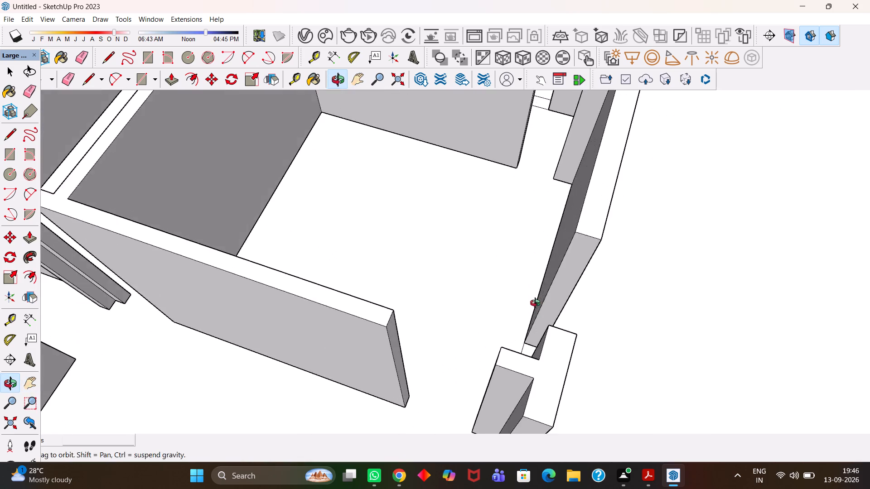
middle_click_drag(535, 303, 539, 298)
key("h")
left_click_drag(571, 284, 424, 289)
scroll(363, 280, "down", 3)
middle_click_drag(358, 300, 418, 297)
scroll(364, 303, "up", 3)
key("h")
scroll(428, 292, "down", 6)
middle_click_drag(440, 290, 443, 291)
scroll(440, 290, "up", 1)
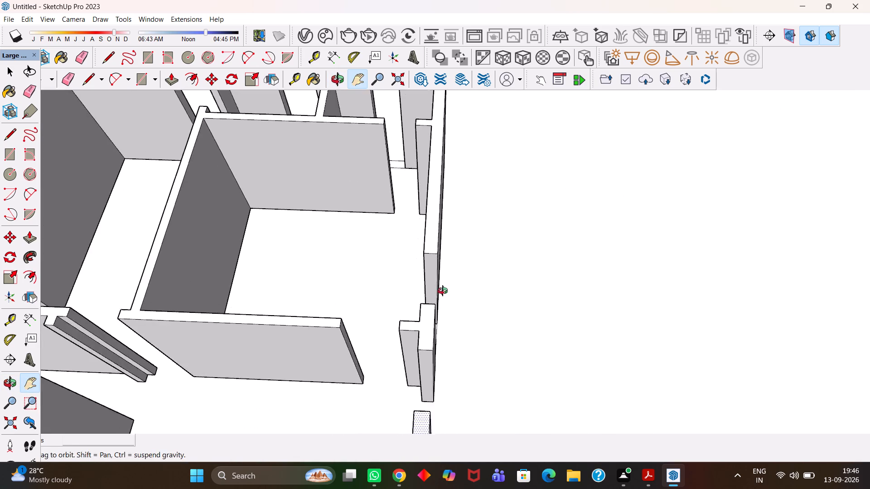
middle_click_drag(443, 291, 444, 291)
scroll(443, 291, "up", 2)
middle_click(429, 279)
scroll(429, 279, "up", 1)
left_click_drag(428, 281, 441, 309)
middle_click_drag(421, 319, 429, 321)
scroll(429, 321, "up", 1)
key("t")
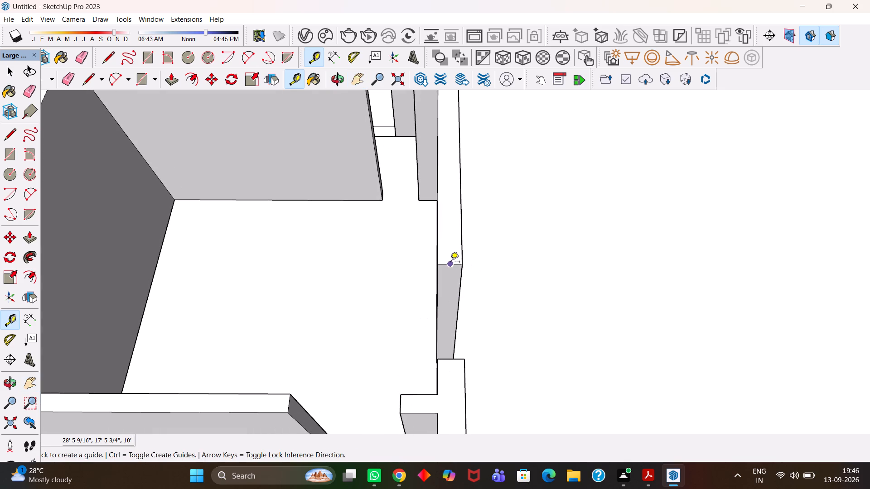
double_click(450, 263)
left_click(490, 264)
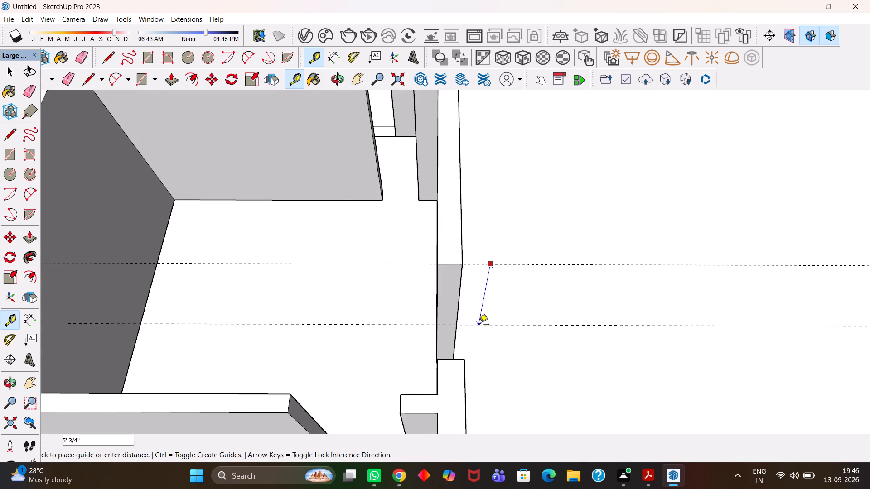
type("3'")
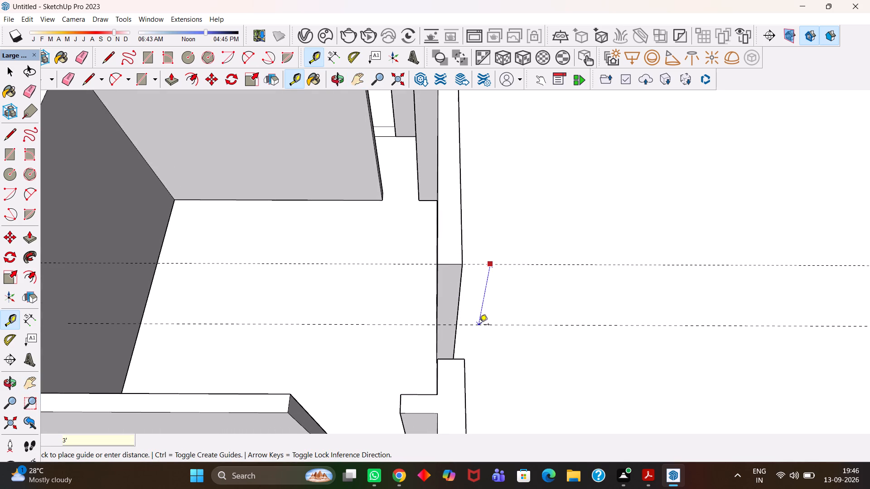
key("Return")
Inside the right outer wall's group, draw a line across the end face at the 3' guide to split it.
scroll(478, 325, "up", 5)
key("space")
middle_click_drag(435, 297, 409, 306)
scroll(409, 306, "up", 1)
key("space")
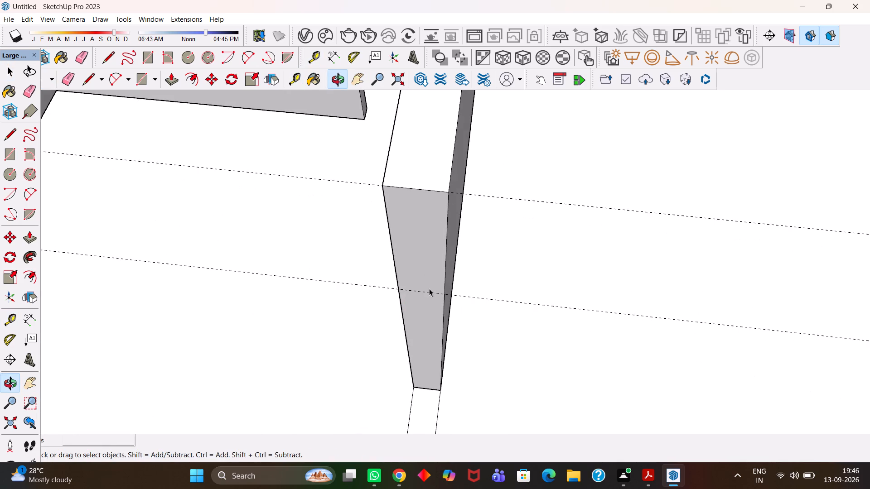
double_click(427, 278)
left_click(427, 278)
key("l")
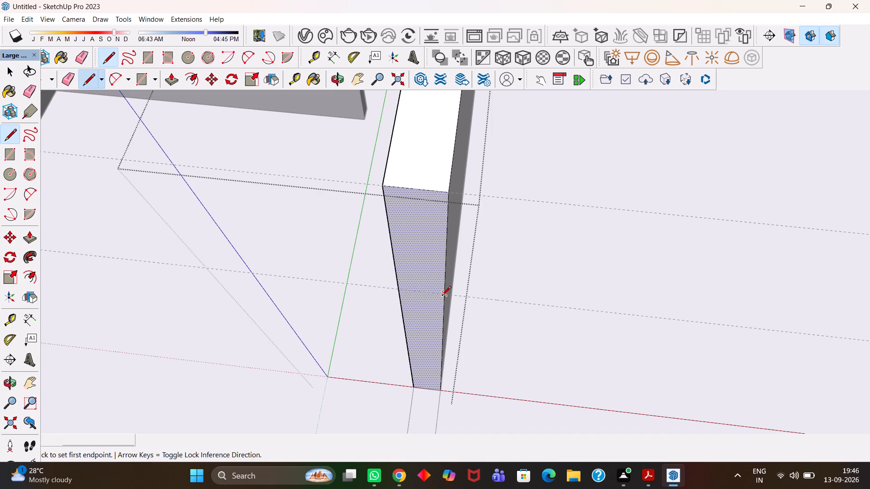
left_click(442, 296)
left_click(399, 285)
Extrude the upper part of the split end face 3' across the opening to the short stub wall, and leave the group.
key("space")
left_click(421, 283)
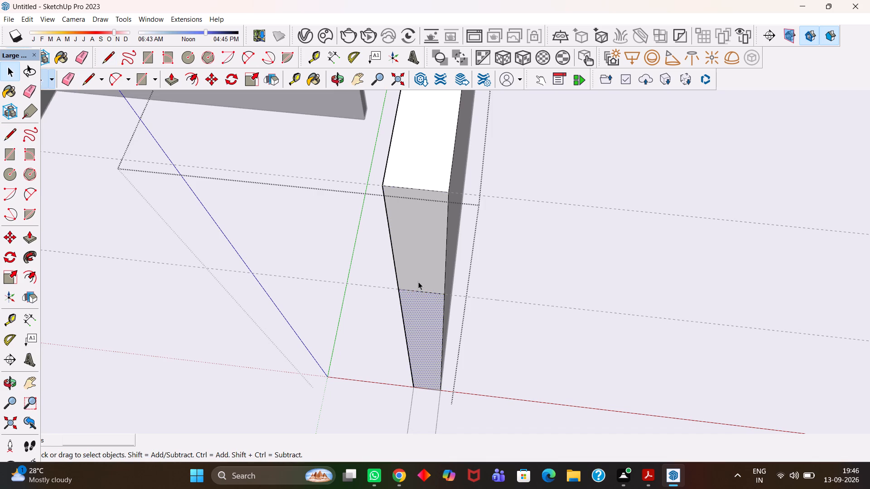
scroll(418, 282, "down", 5)
key("p")
left_click(422, 275)
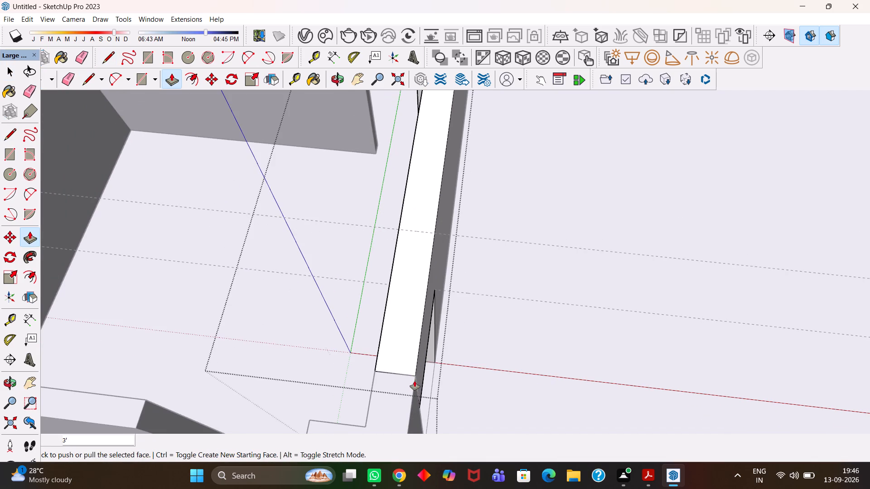
left_click(415, 381)
scroll(415, 381, "down", 6)
key("space")
left_click(501, 352)
Erase the two guide lines running across the house.
scroll(501, 352, "down", 9)
key("e")
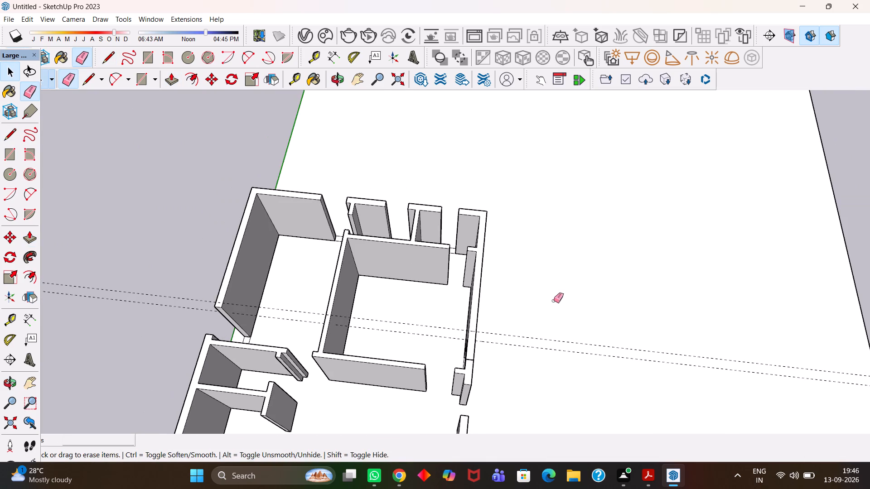
left_click_drag(554, 301, 549, 373)
Place a guide along the top edge of the T-shaped stub wall's narrow projecting end face, and another 3' below it.
scroll(389, 323, "up", 4)
scroll(389, 323, "down", 6)
scroll(403, 345, "up", 4)
key("h")
middle_click_drag(404, 346, 487, 342)
key("h")
scroll(397, 339, "up", 2)
middle_click_drag(413, 343, 523, 360)
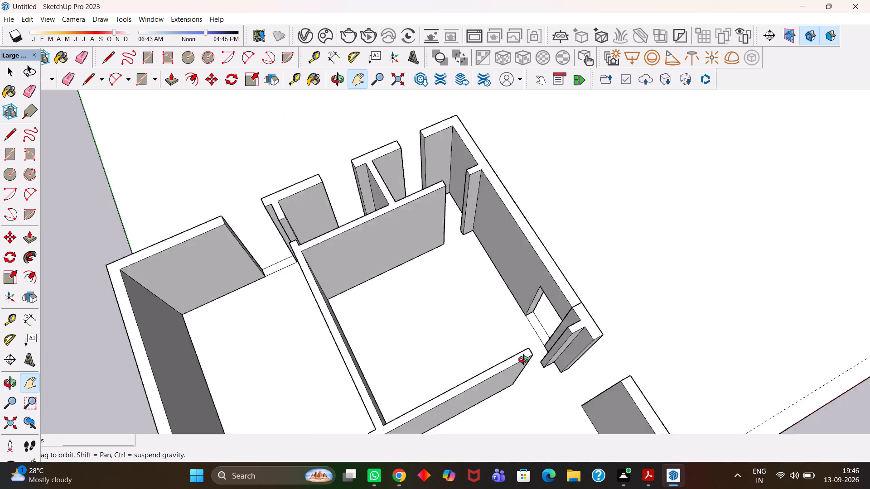
middle_click_drag(523, 360, 573, 359)
scroll(523, 360, "up", 2)
left_click_drag(561, 301, 411, 366)
middle_click_drag(403, 360, 493, 318)
key("h")
scroll(456, 267, "up", 2)
middle_click_drag(488, 292, 506, 296)
scroll(499, 296, "up", 1)
key("h")
left_click_drag(481, 284, 447, 291)
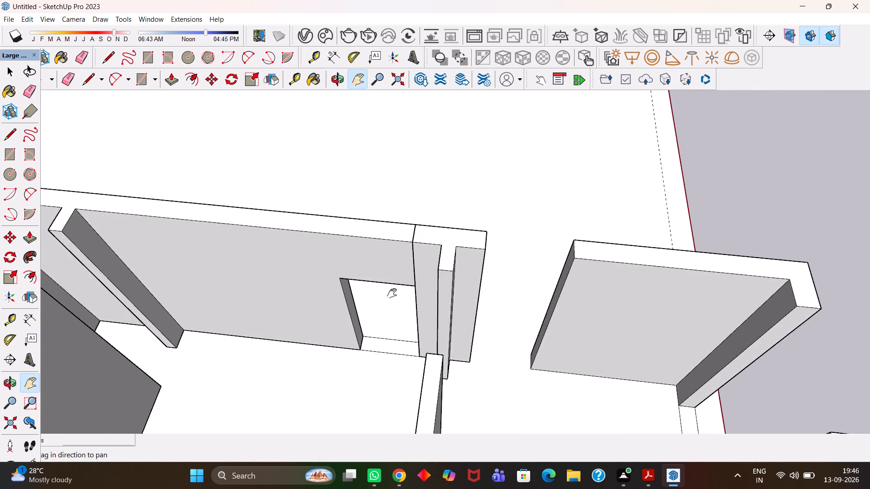
scroll(391, 296, "down", 3)
middle_click_drag(416, 318, 450, 317)
scroll(419, 319, "up", 6)
key("t")
scroll(432, 245, "up", 2)
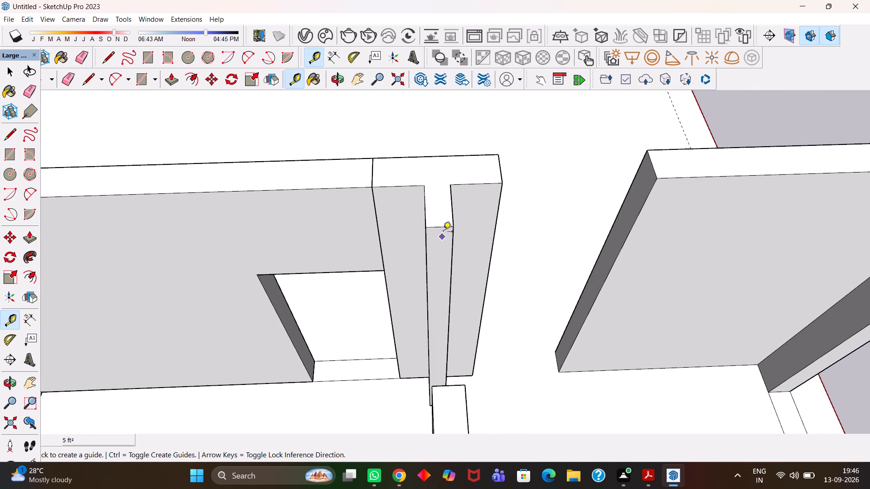
double_click(443, 228)
left_click(411, 230)
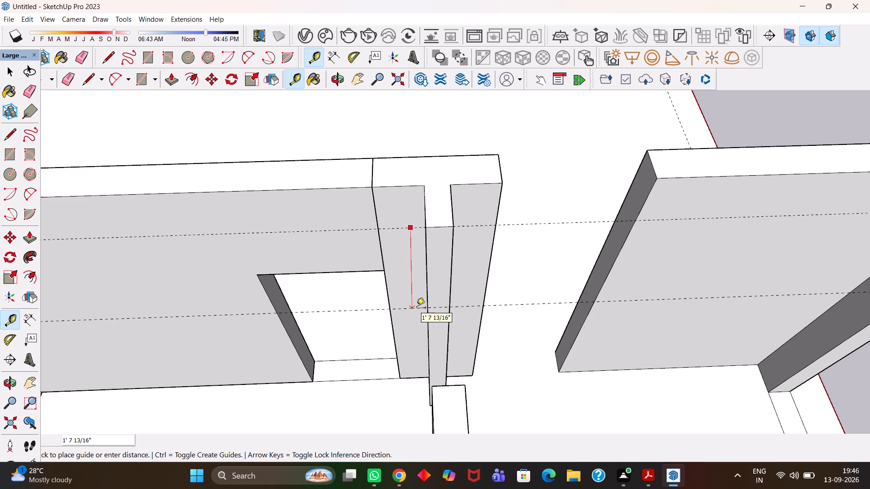
type("3'")
key("Return")
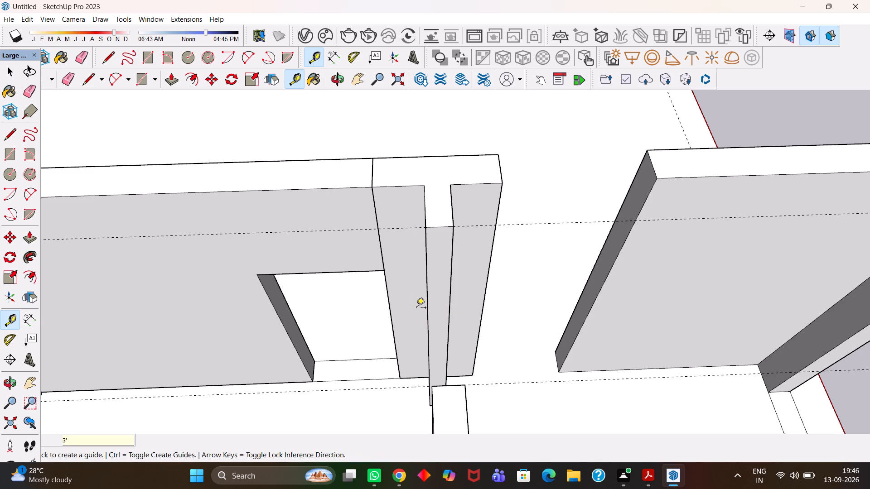
left_click(393, 230)
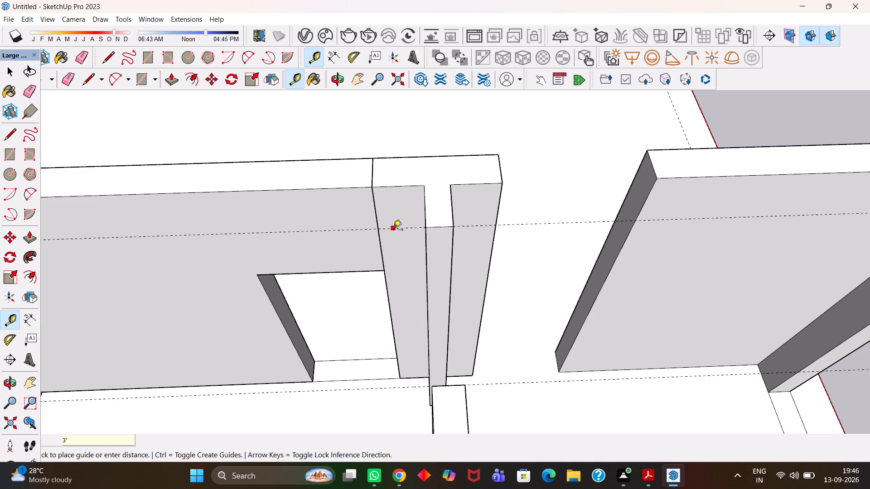
type("3'")
key("Return")
Inside the stub wall's group, draw a line across the narrow end face at the 3' guide to split it.
scroll(440, 285, "up", 2)
key("space")
left_click(445, 285)
double_click(440, 284)
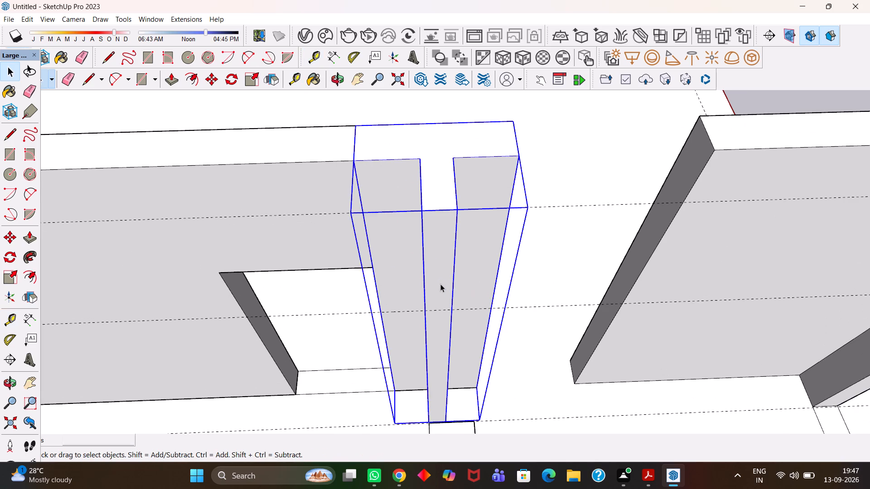
left_click(440, 283)
key("l")
scroll(445, 299, "up", 2)
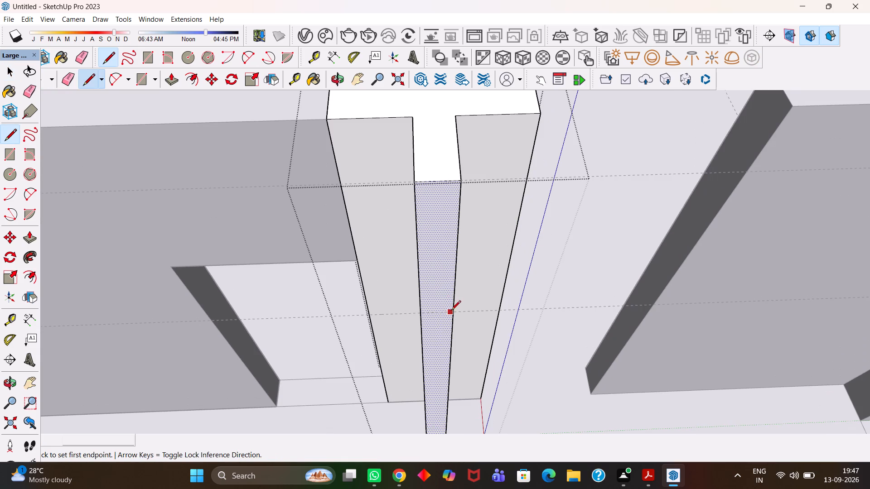
left_click(456, 312)
left_click(420, 312)
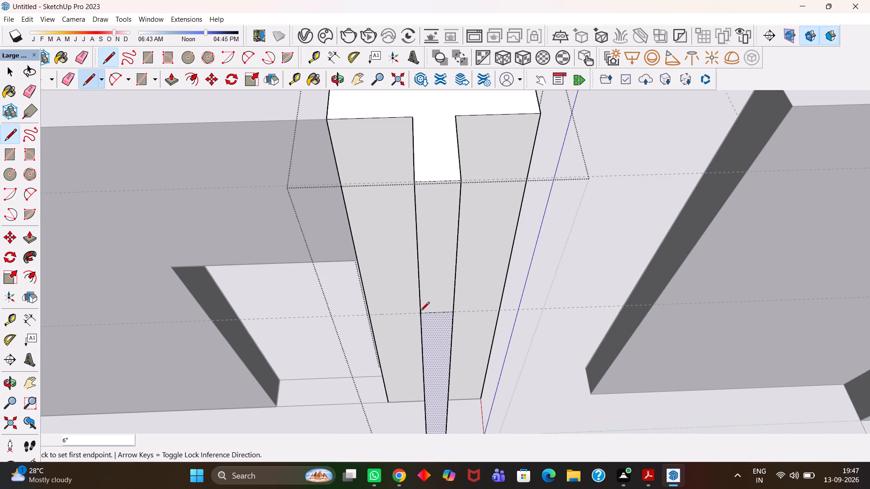
Extrude the upper part of the narrow end face 3' across the doorway to the facing room wall, and leave the group.
scroll(420, 312, "down", 5)
key("space")
left_click(427, 282)
scroll(427, 282, "down", 6)
key("p")
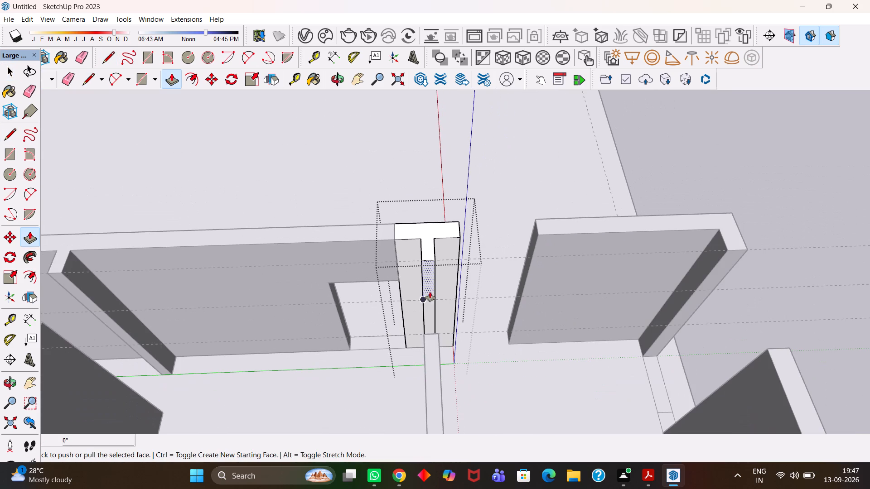
left_click(426, 286)
left_click(436, 336)
middle_click_drag(440, 337, 378, 321)
scroll(378, 321, "down", 2)
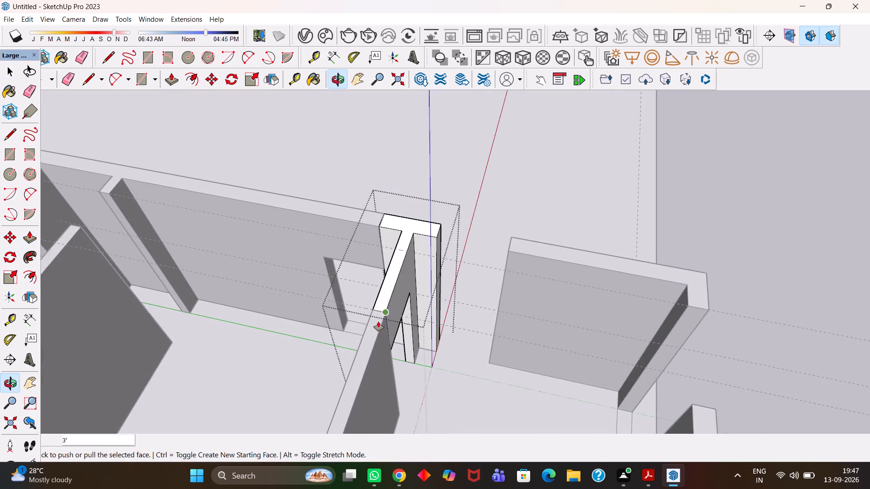
scroll(378, 321, "down", 3)
key("space")
left_click(628, 248)
Erase the guide lines running across the house beside the new lintel.
scroll(424, 273, "up", 3)
middle_click_drag(454, 288, 370, 295)
scroll(374, 295, "up", 2)
middle_click_drag(439, 285, 406, 283)
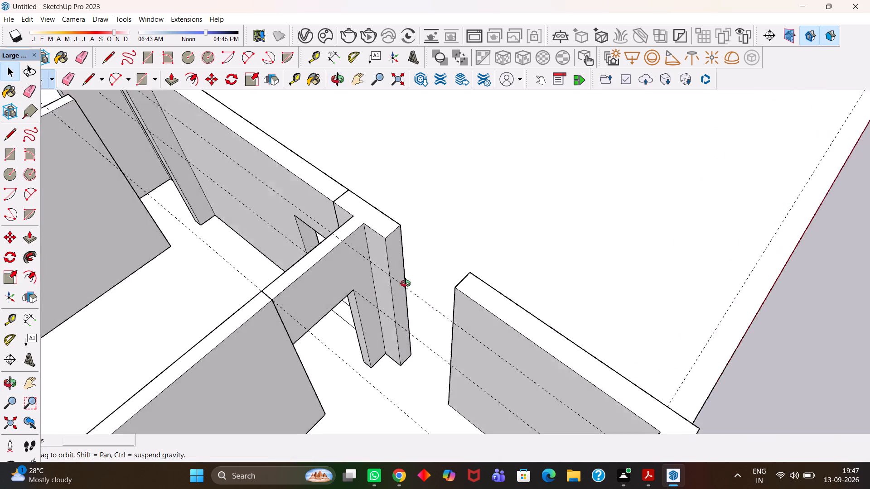
middle_click_drag(406, 283, 396, 283)
scroll(401, 284, "down", 4)
middle_click_drag(442, 287, 373, 284)
scroll(373, 284, "up", 1)
key("h")
scroll(373, 284, "down", 3)
left_click_drag(393, 269, 430, 306)
middle_click_drag(434, 318, 370, 315)
scroll(370, 315, "up", 2)
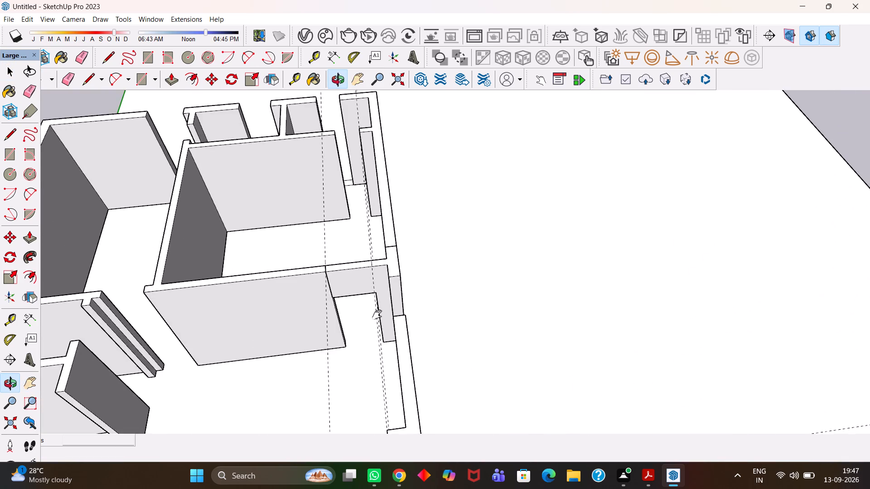
scroll(377, 315, "up", 1)
middle_click_drag(378, 314, 384, 343)
scroll(375, 342, "down", 2)
left_click_drag(378, 348, 400, 312)
middle_click_drag(425, 322, 412, 330)
key("e")
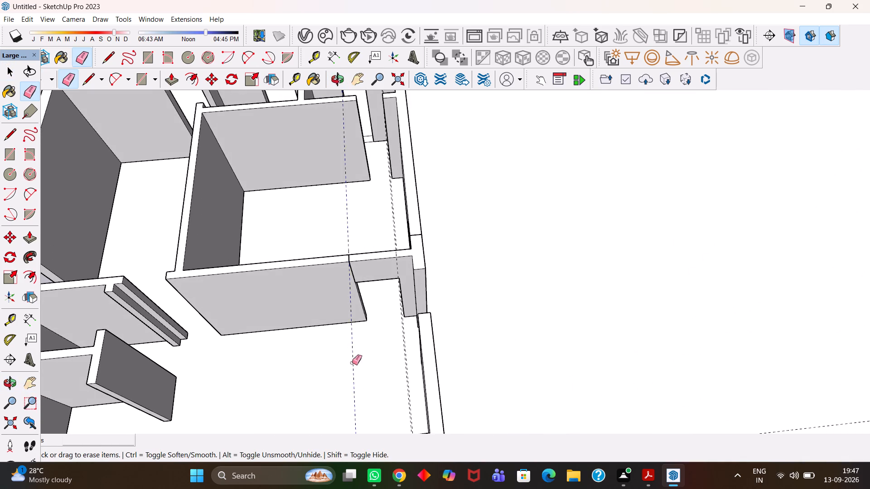
left_click_drag(352, 363, 335, 365)
left_click_drag(407, 365, 395, 366)
Place guides along the base edge of the stub wall's end face at the outer opening, 3' above it, and another 4' higher.
scroll(438, 306, "up", 5)
middle_click_drag(427, 302, 421, 321)
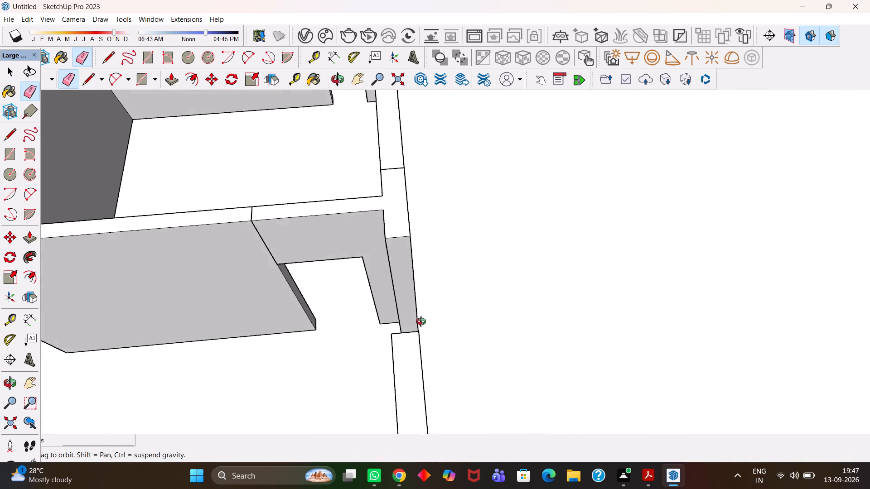
middle_click_drag(421, 321, 420, 323)
scroll(420, 323, "up", 3)
key("h")
left_click_drag(414, 322, 440, 340)
middle_click_drag(423, 381, 413, 378)
scroll(408, 377, "up", 2)
key("t")
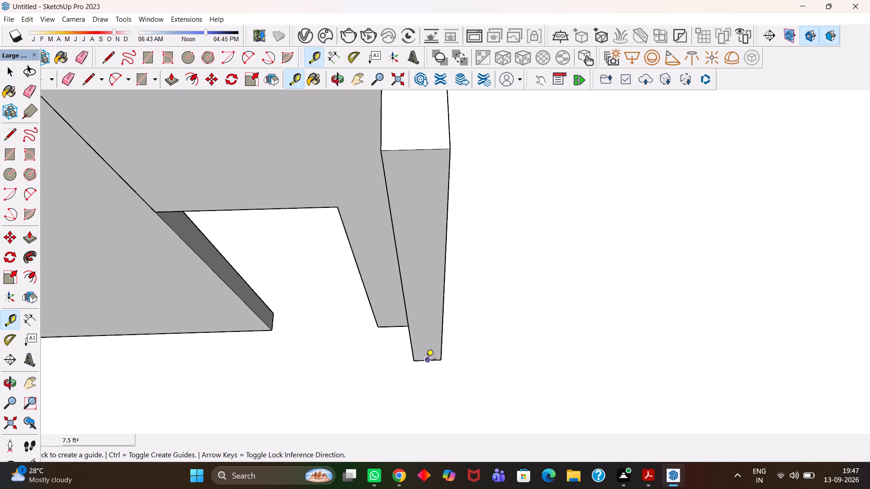
double_click(425, 362)
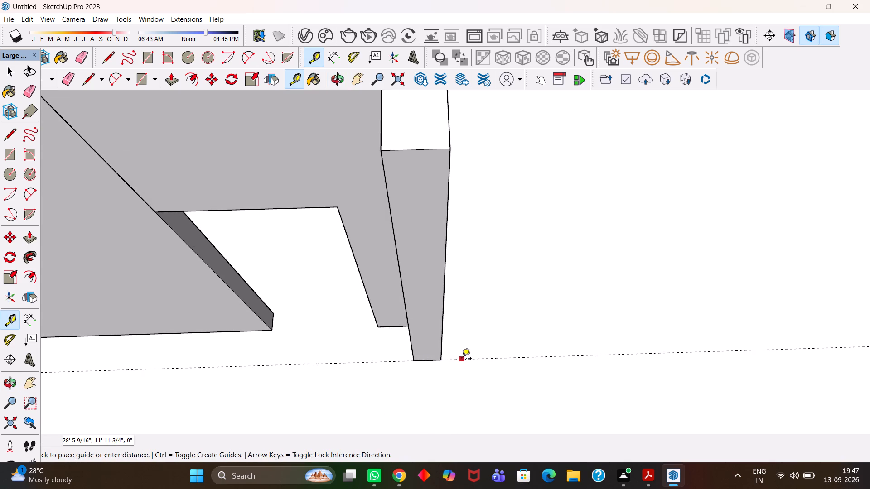
left_click(462, 359)
type("3'")
key("Return")
left_click(460, 328)
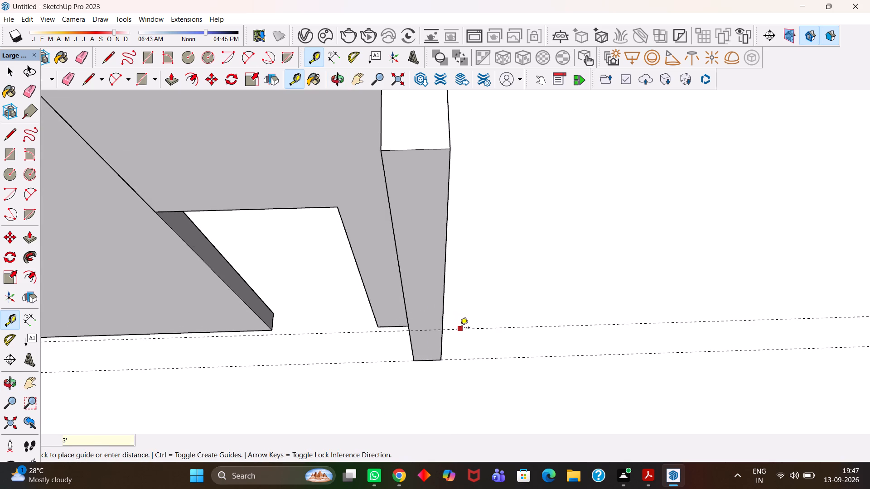
type("4'")
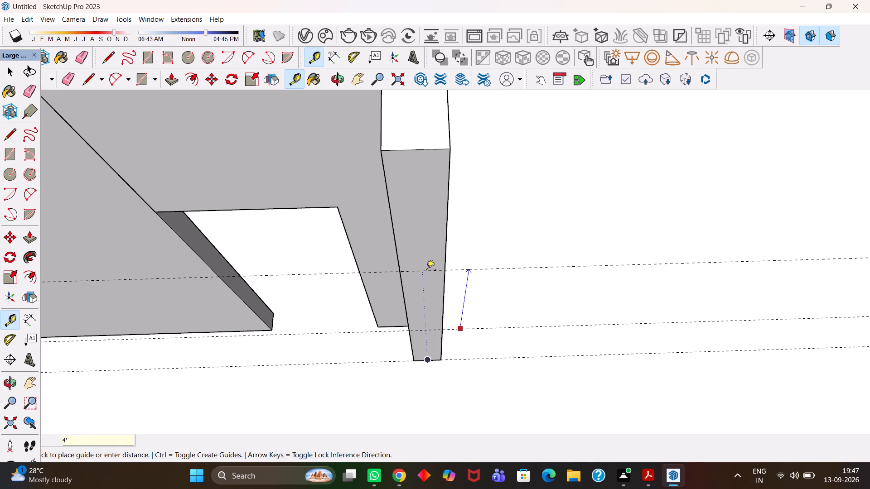
key("Return")
Inside the stub wall's group, draw a 4' by 9" rectangle on the end face between the two upper guides.
key("space")
double_click(426, 271)
key("r")
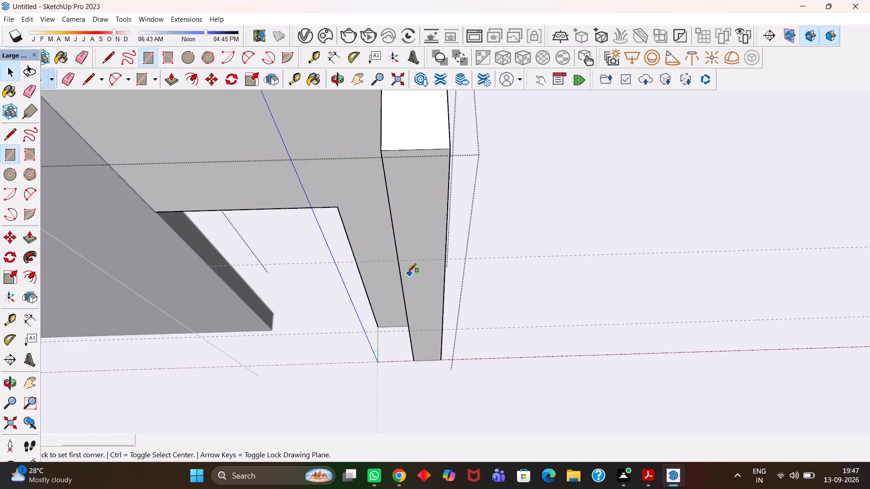
left_click(400, 262)
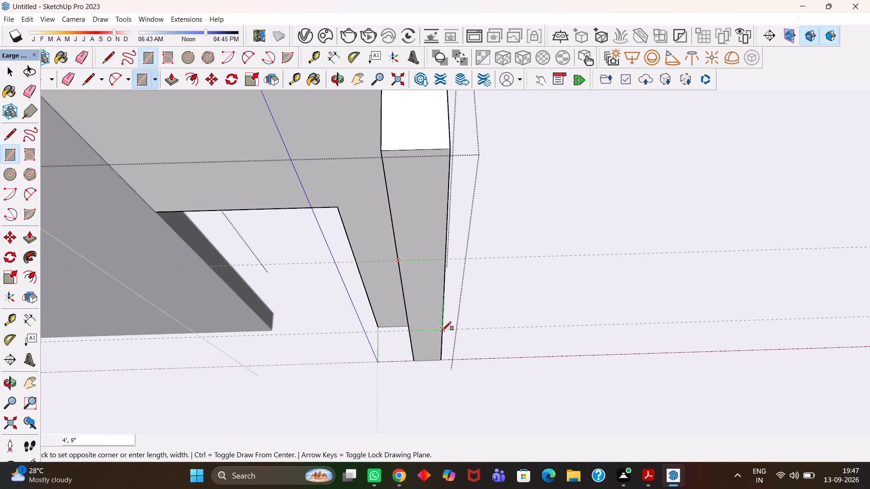
left_click(444, 331)
Extrude the end face's parts below and above the rectangle 3' to the next outer wall, framing a window opening, and leave the group.
key("space")
left_click(430, 338)
scroll(430, 338, "down", 3)
key("p")
left_click(430, 338)
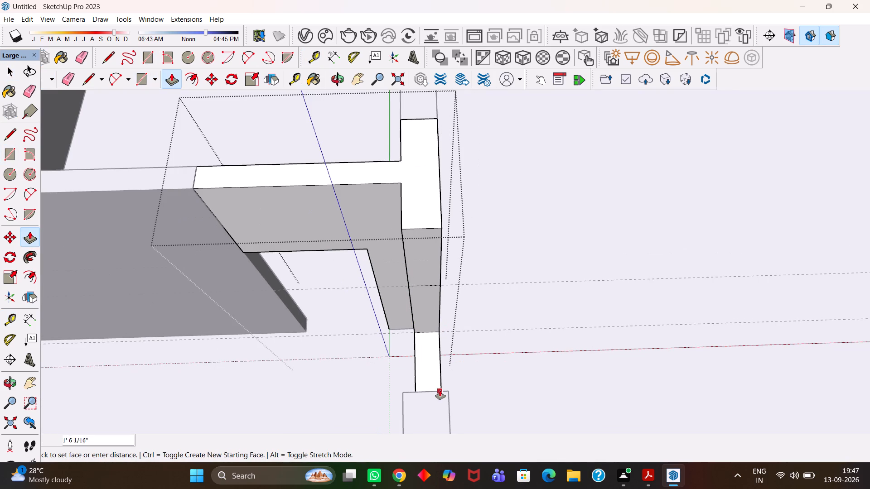
left_click(446, 392)
key("space")
left_click(419, 258)
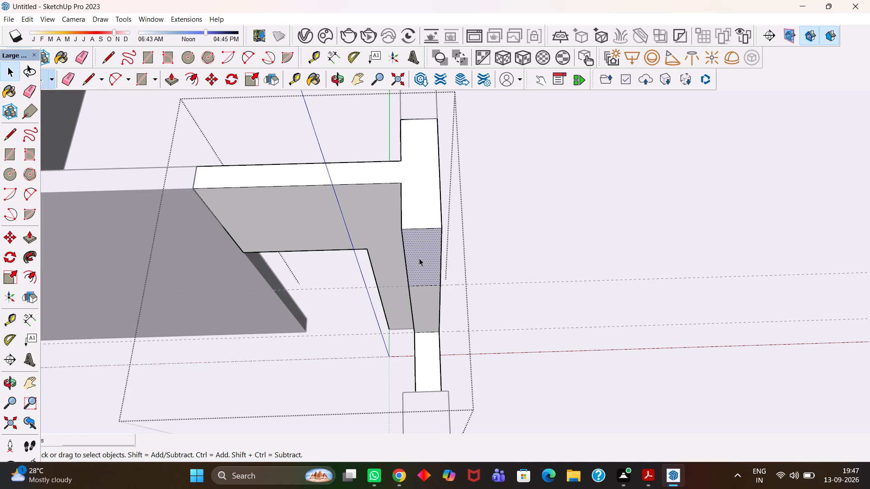
key("p")
left_click(419, 258)
left_click(445, 393)
key("h")
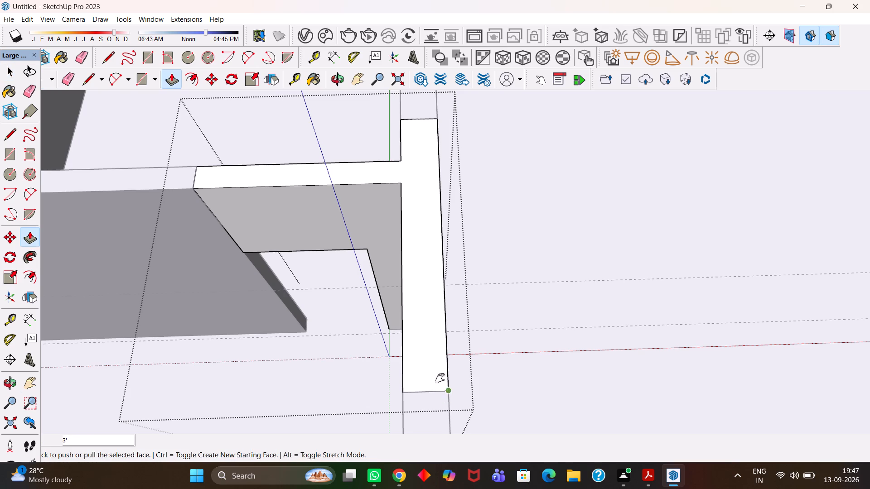
scroll(427, 366, "down", 9)
left_click_drag(362, 281, 530, 240)
scroll(552, 237, "down", 5)
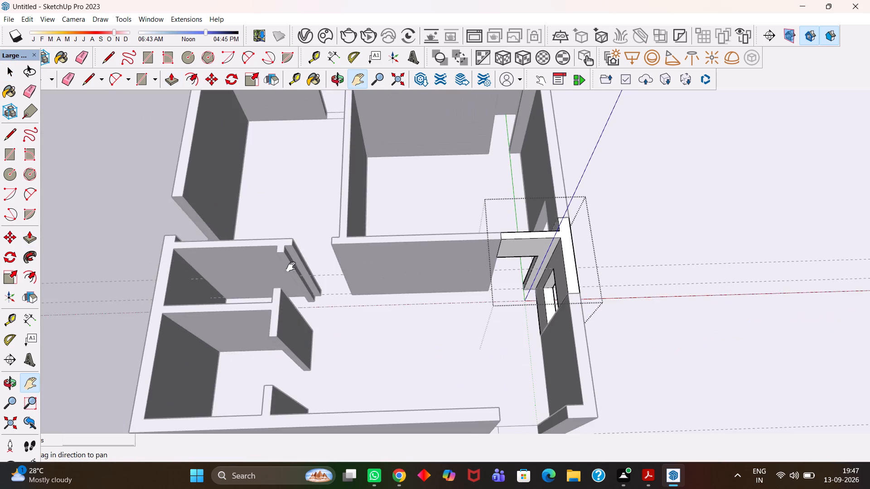
middle_click_drag(298, 269, 457, 260)
middle_click_drag(380, 311, 489, 300)
scroll(482, 303, "up", 2)
scroll(388, 307, "down", 4)
middle_click_drag(399, 319, 469, 353)
scroll(463, 358, "up", 1)
key("space")
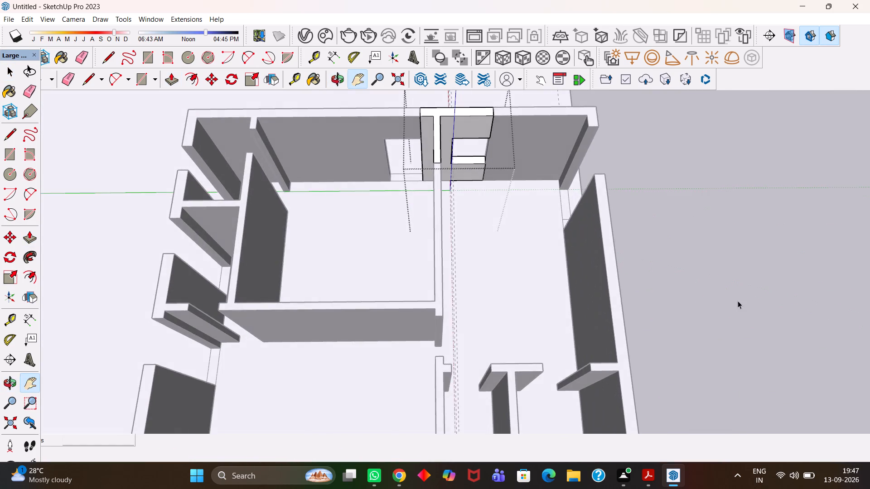
left_click(738, 301)
Place guides along the base edge of the inner room wall's short end face at the gap, 3' above it, and another 4' higher.
scroll(365, 338, "up", 7)
scroll(473, 345, "down", 2)
key("h")
left_click_drag(534, 355, 480, 355)
scroll(433, 356, "up", 2)
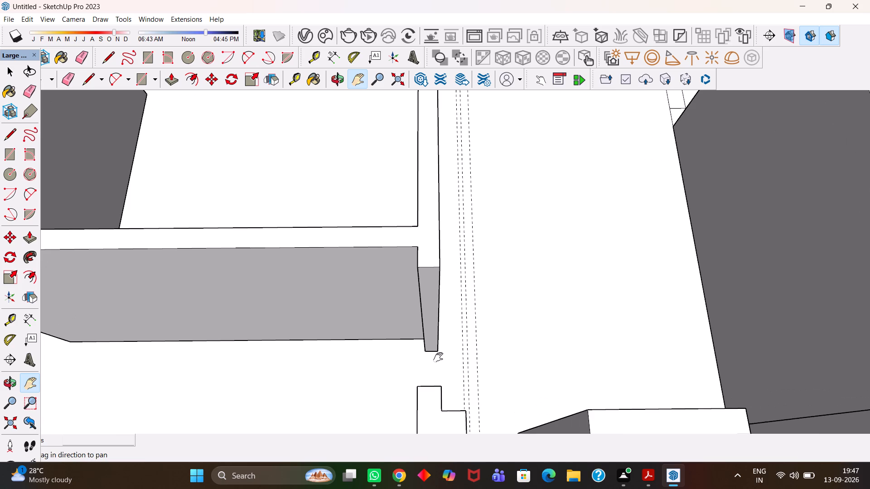
scroll(439, 358, "up", 3)
key("t")
double_click(430, 346)
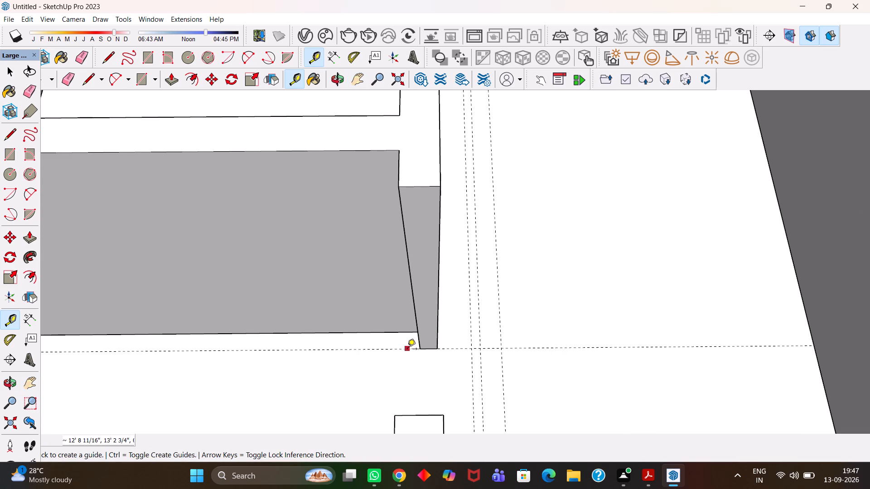
left_click(407, 350)
type("3'")
key("Return")
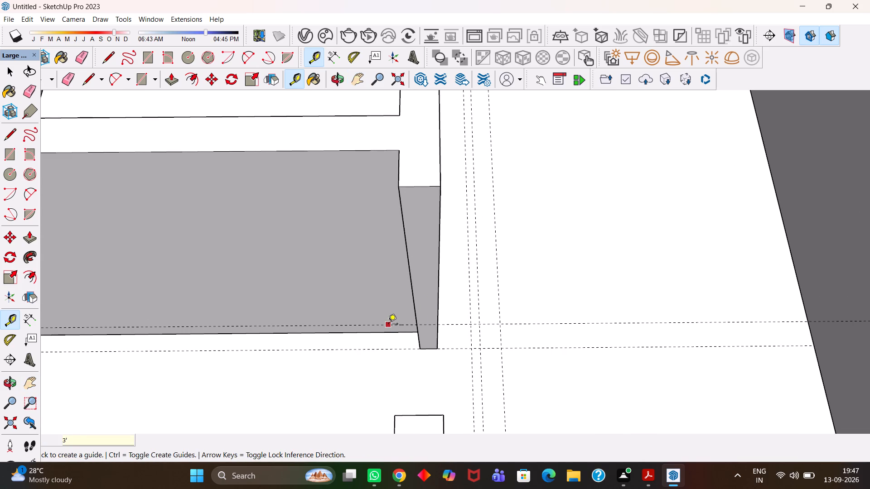
left_click(388, 325)
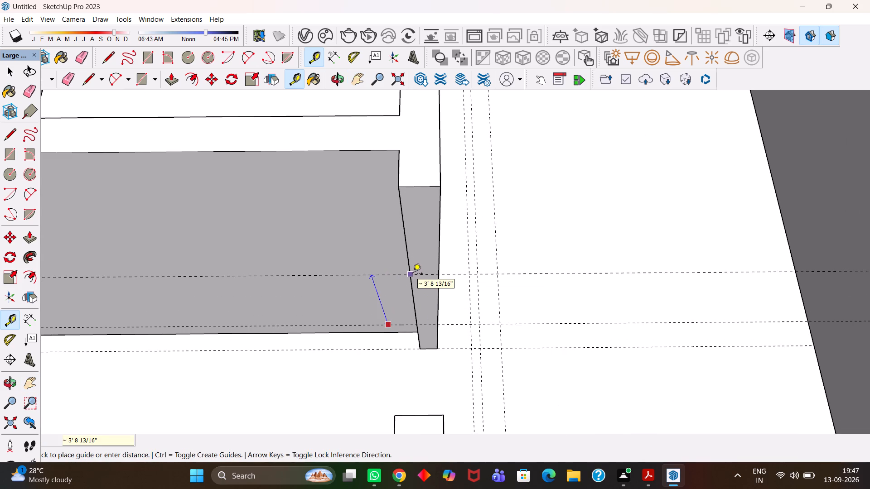
type("4'")
key("Return")
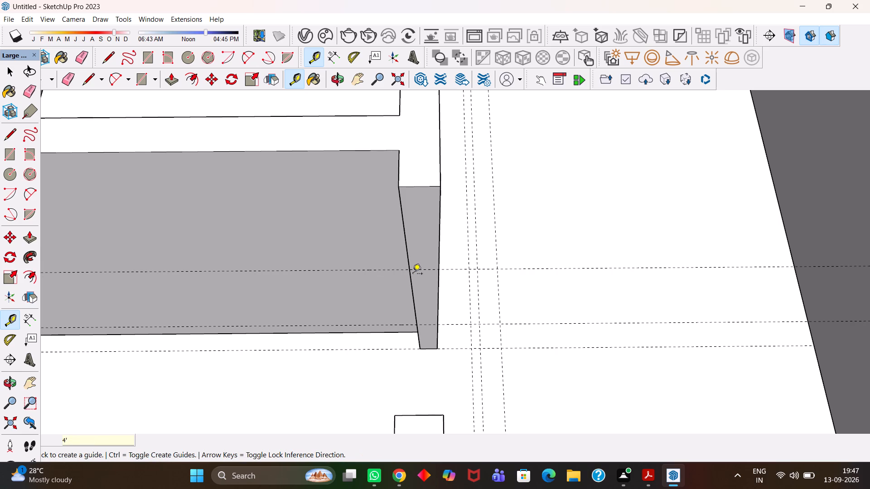
Inside the inner room wall's group, draw a rectangle across the short end face between the 3' guide and the guide 4' above it.
key("h")
scroll(417, 299, "up", 1)
left_click_drag(438, 298, 430, 273)
key("space")
left_click(418, 273)
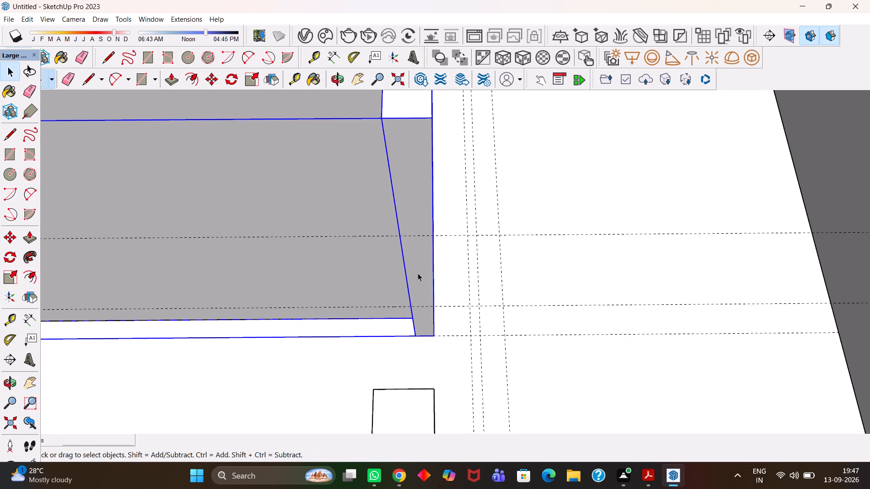
double_click(418, 273)
key("r")
left_click(399, 235)
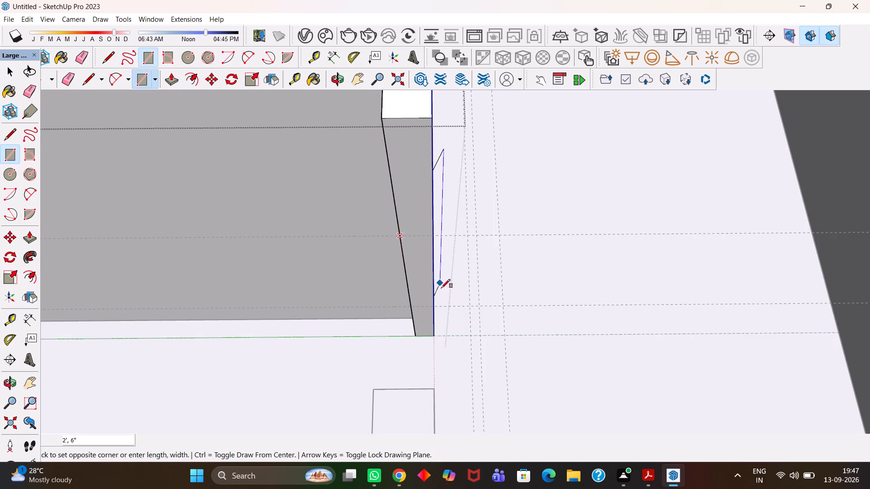
left_click(433, 306)
Extrude the inner room wall's end face parts below and above the rectangle to the facing wall, framing a window opening, and leave the group.
scroll(432, 306, "down", 4)
key("space")
left_click(425, 311)
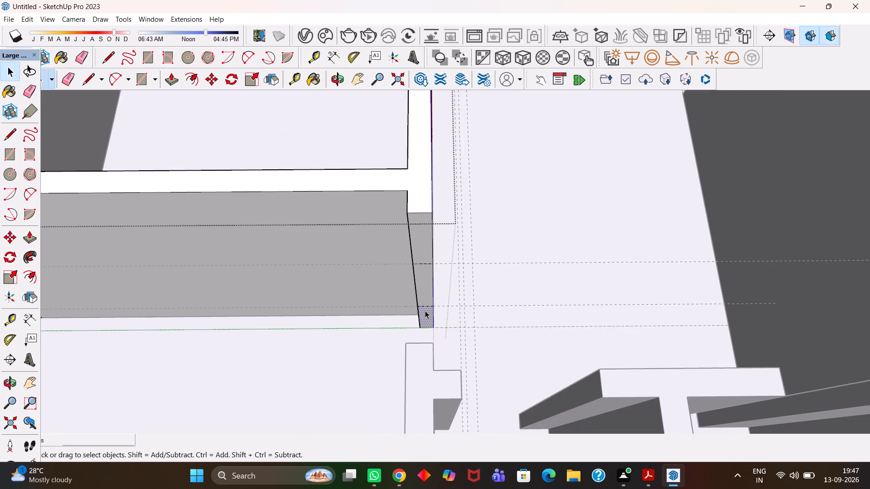
key("p")
left_click(425, 311)
left_click(434, 342)
key("space")
left_click(421, 248)
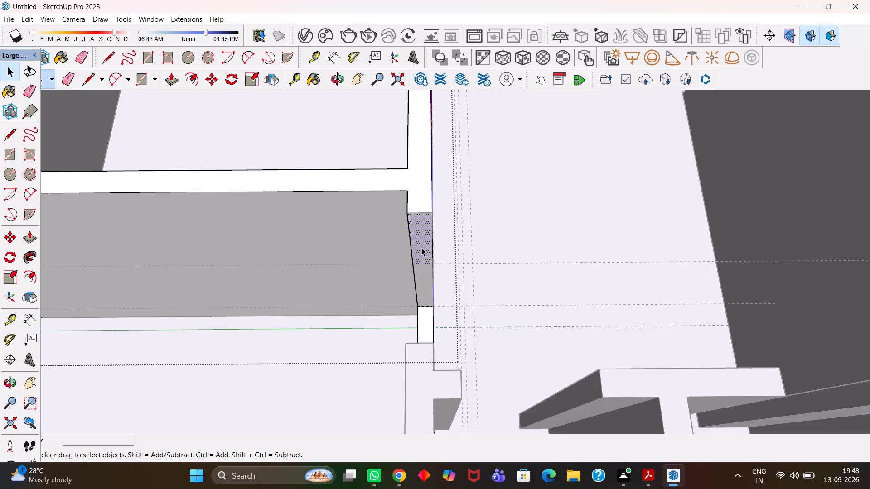
key("p")
left_click(421, 248)
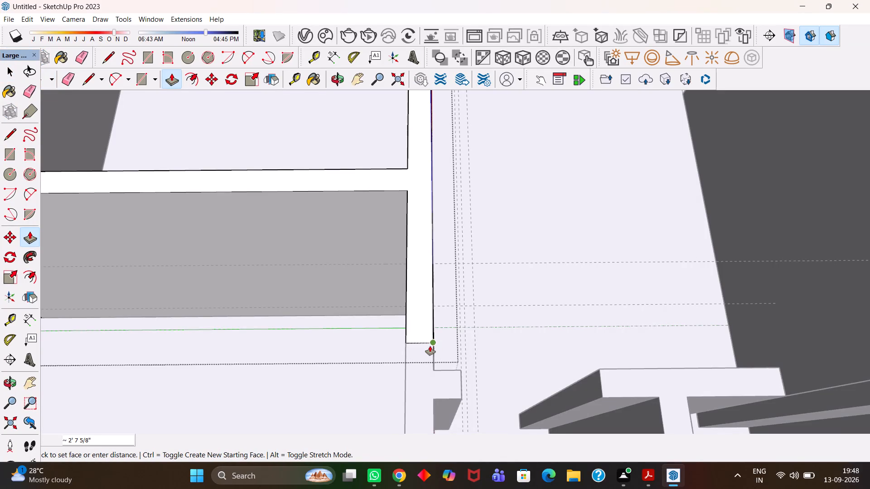
left_click(430, 346)
key("h")
scroll(430, 346, "down", 9)
middle_click_drag(401, 350, 499, 284)
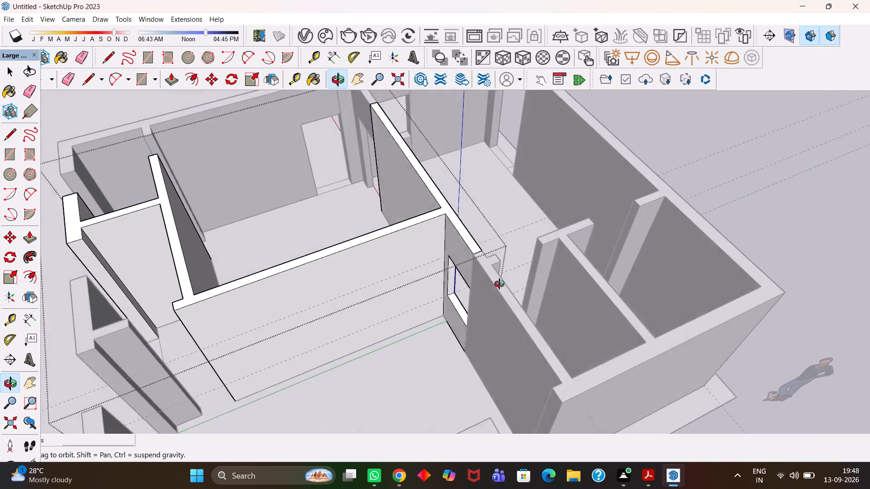
middle_click_drag(499, 284, 499, 284)
scroll(498, 286, "down", 6)
middle_click_drag(505, 303, 467, 308)
key("space")
double_click(603, 184)
Inside the outer stub wall's group, draw a rectangle 9" wide across the end face between the two upper guides.
scroll(450, 290, "up", 3)
middle_click_drag(457, 307, 421, 313)
scroll(421, 312, "up", 3)
key("h")
scroll(425, 315, "down", 4)
middle_click_drag(405, 310, 395, 370)
scroll(395, 370, "up", 3)
key("h")
middle_click(395, 370)
left_click_drag(338, 329, 475, 293)
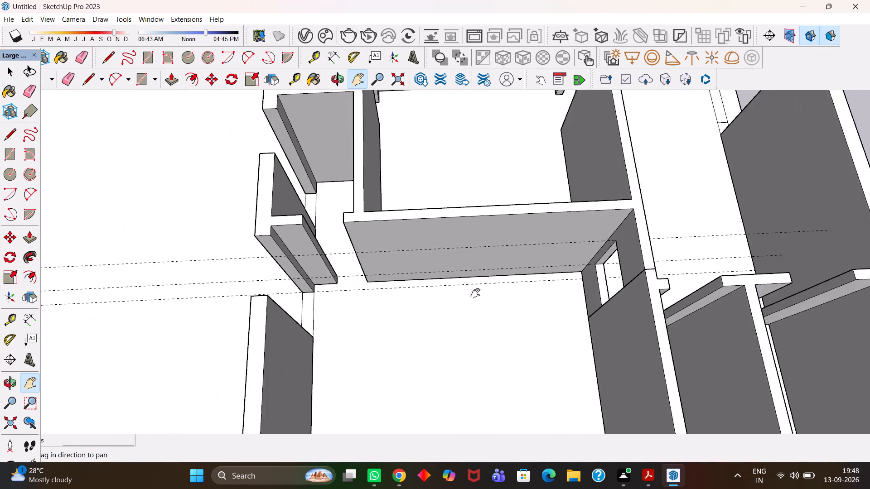
scroll(278, 293, "up", 3)
left_click_drag(302, 296, 395, 308)
scroll(413, 277, "up", 2)
scroll(413, 277, "down", 5)
middle_click_drag(449, 326, 351, 301)
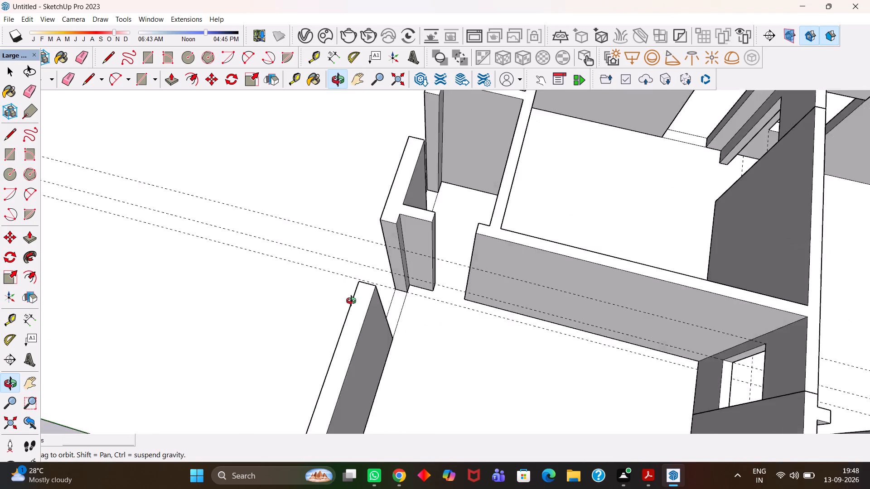
middle_click_drag(351, 301, 254, 257)
middle_click(241, 255)
middle_click_drag(236, 254, 221, 253)
scroll(342, 274, "down", 3)
scroll(317, 235, "up", 1)
middle_click_drag(317, 235, 548, 223)
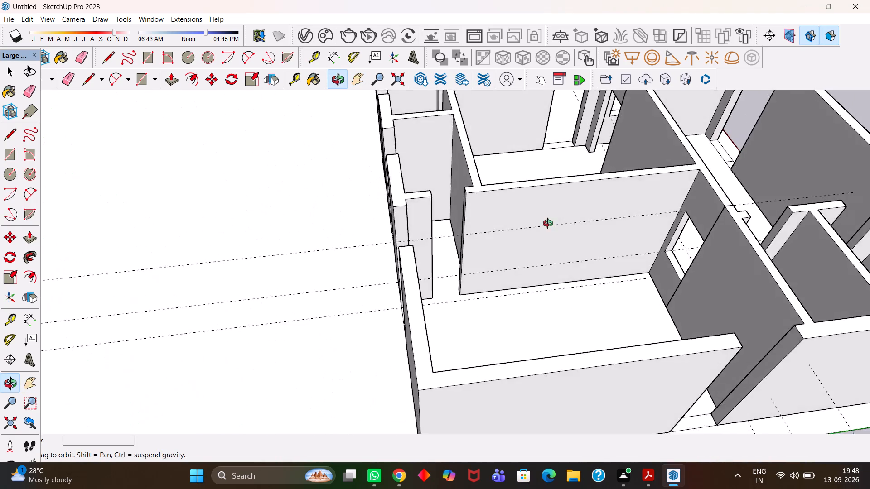
middle_click_drag(548, 223, 559, 205)
scroll(559, 205, "down", 1)
scroll(485, 231, "up", 4)
middle_click_drag(424, 202, 420, 270)
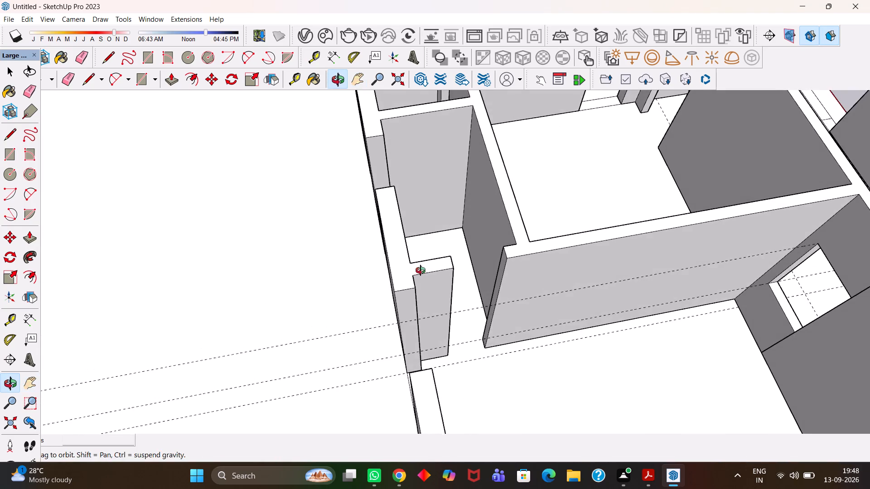
middle_click_drag(420, 270, 419, 271)
scroll(425, 292, "up", 3)
middle_click_drag(440, 300, 384, 308)
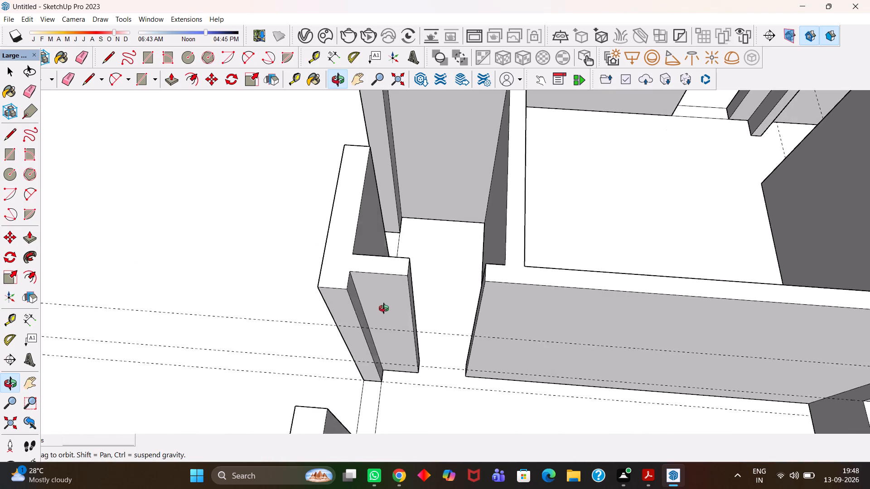
middle_click_drag(384, 308, 391, 308)
scroll(387, 308, "up", 1)
key("h")
middle_click_drag(359, 336, 397, 326)
key("h")
left_click_drag(392, 358, 388, 326)
middle_click_drag(390, 323, 380, 322)
scroll(390, 323, "up", 2)
key("space")
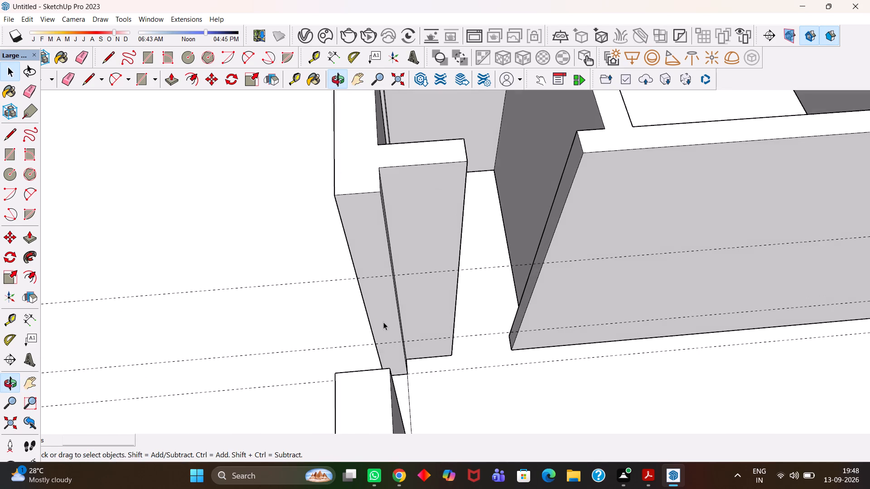
double_click(383, 322)
left_click(384, 313)
middle_click(384, 313)
scroll(383, 312, "up", 3)
key("r")
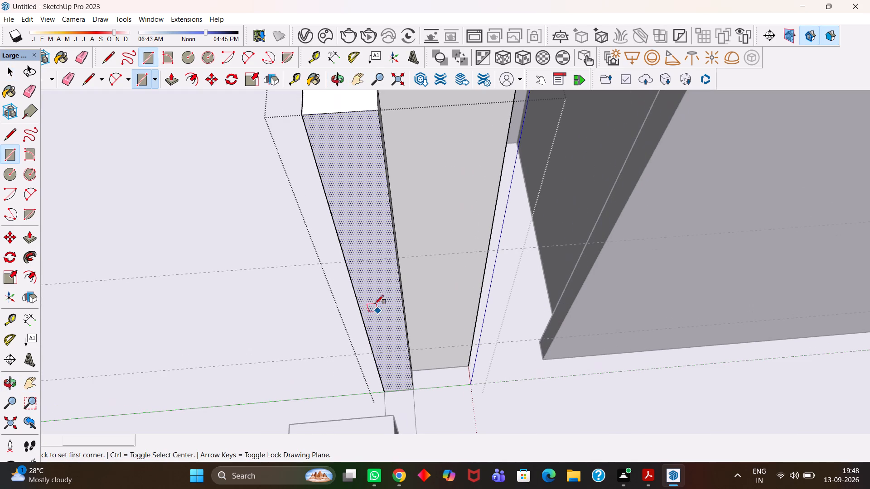
left_click(348, 263)
left_click(407, 350)
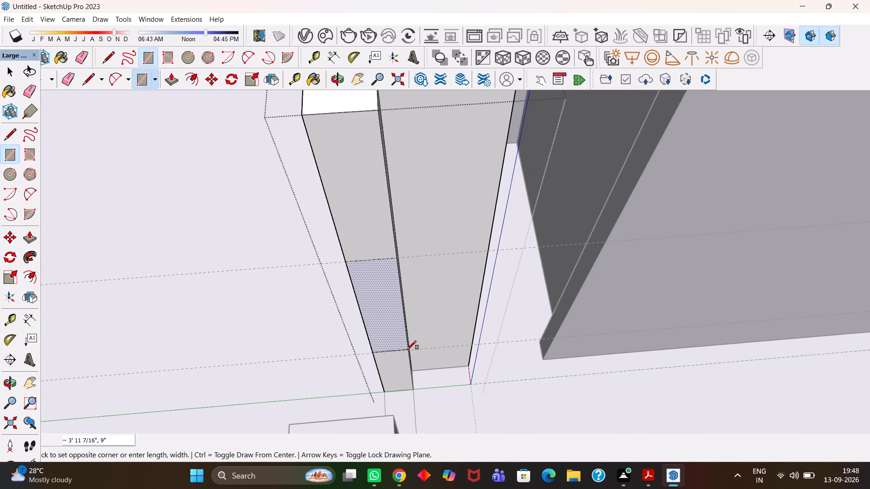
Extrude the stub wall's end face parts above and below the rectangle 3' to the next outer wall, and leave the group.
key("space")
scroll(406, 350, "down", 4)
left_click(382, 266)
scroll(382, 266, "down", 3)
key("p")
left_click(382, 266)
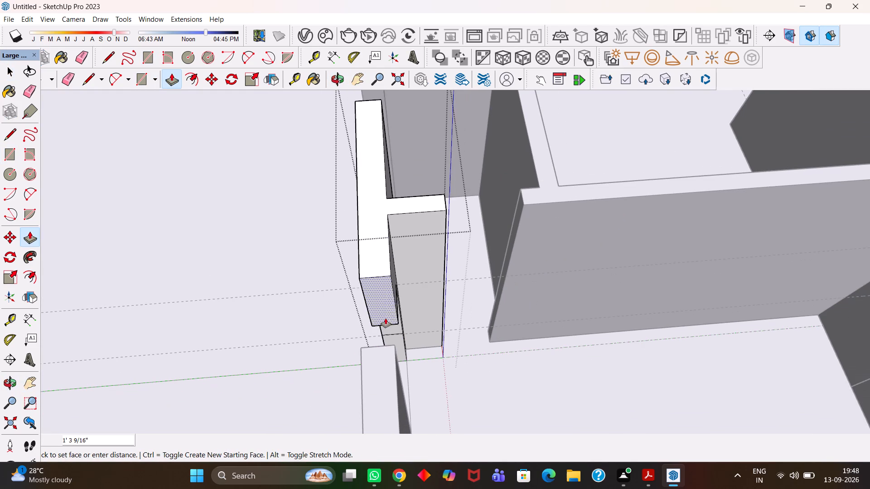
left_click(393, 350)
middle_click_drag(376, 355, 281, 355)
key("space")
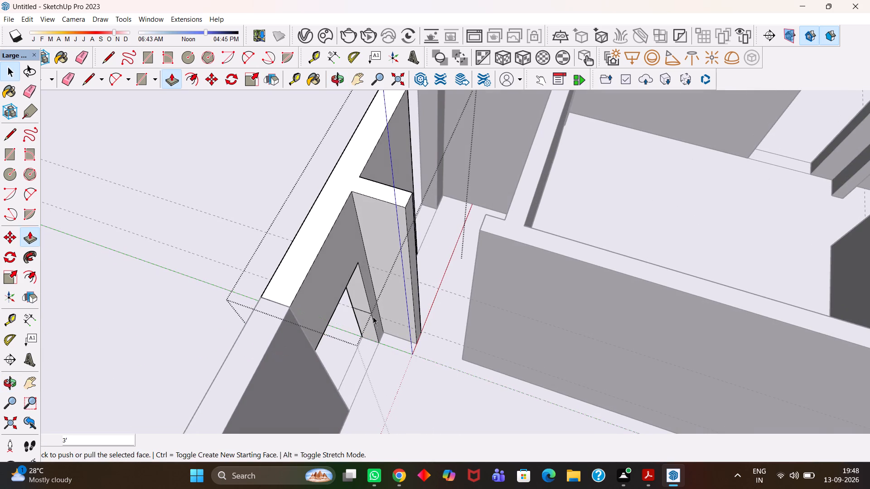
left_click(367, 332)
scroll(367, 332, "left", 12)
key("p")
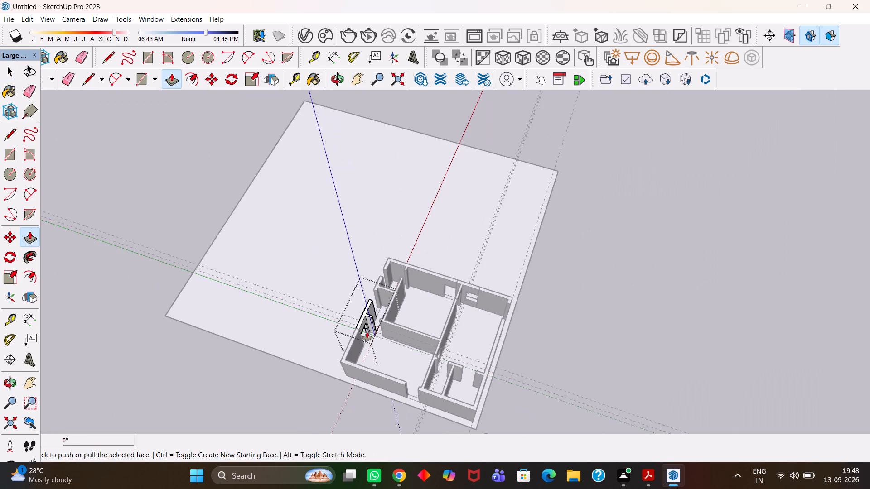
left_click(367, 332)
scroll(350, 338, "up", 13)
left_click(362, 325)
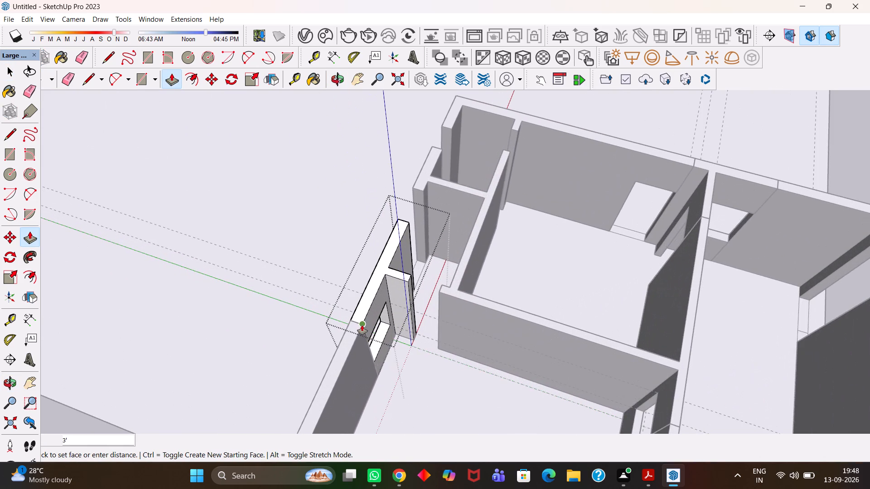
scroll(362, 325, "down", 4)
key("h")
scroll(362, 325, "down", 9)
key("space")
left_click(623, 335)
Erase the three window-height guides beside the outer stub wall and the cluster of guides crossing the slab behind the rear wall.
scroll(300, 318, "down", 1)
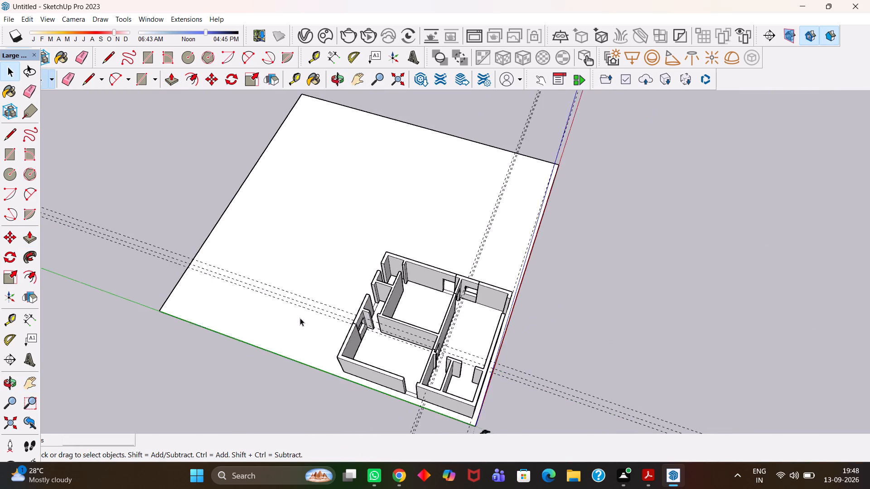
scroll(320, 315, "up", 10)
key("e")
left_click_drag(324, 301, 306, 347)
scroll(369, 316, "down", 3)
left_click_drag(354, 301, 335, 315)
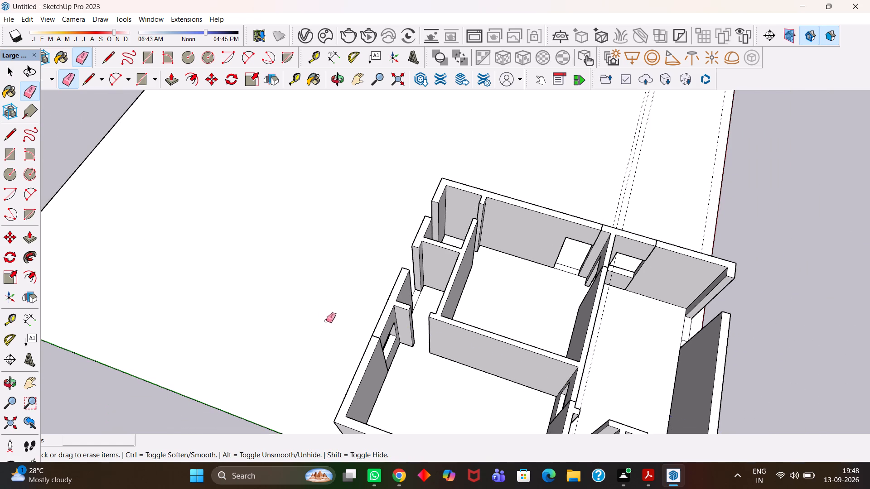
left_click_drag(577, 181, 631, 201)
Place guides along the base edge of the next outer wall's end face at the gap, 3' above it, and another 4' higher.
scroll(450, 326, "up", 8)
middle_click_drag(367, 346, 350, 344)
scroll(350, 344, "up", 2)
key("h")
scroll(350, 344, "down", 4)
middle_click_drag(369, 278, 471, 294)
scroll(401, 290, "up", 3)
left_click_drag(428, 254, 436, 345)
middle_click_drag(386, 303, 403, 344)
scroll(403, 344, "up", 4)
middle_click(403, 344)
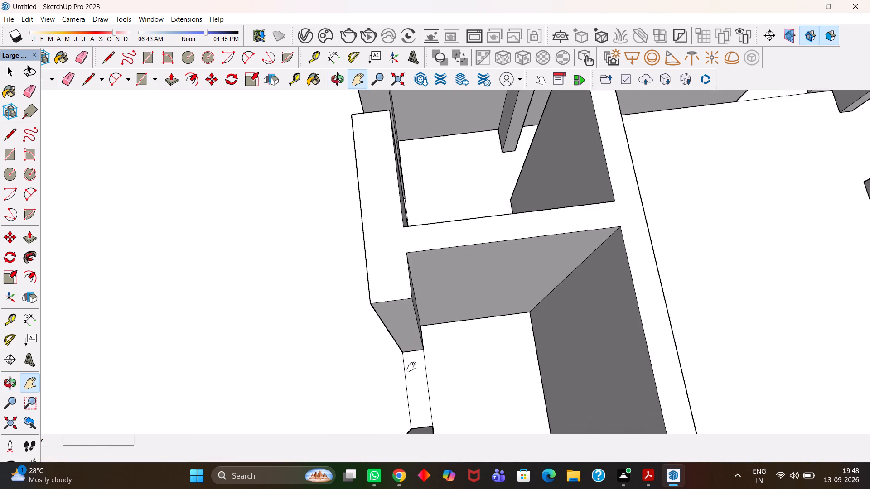
scroll(411, 367, "up", 1)
middle_click_drag(411, 367, 402, 365)
scroll(402, 365, "up", 2)
key("t")
double_click(412, 345)
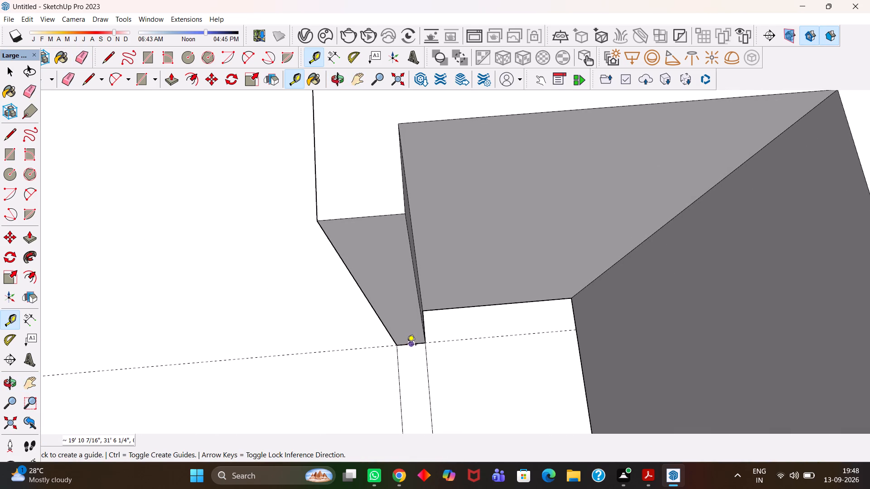
left_click(407, 346)
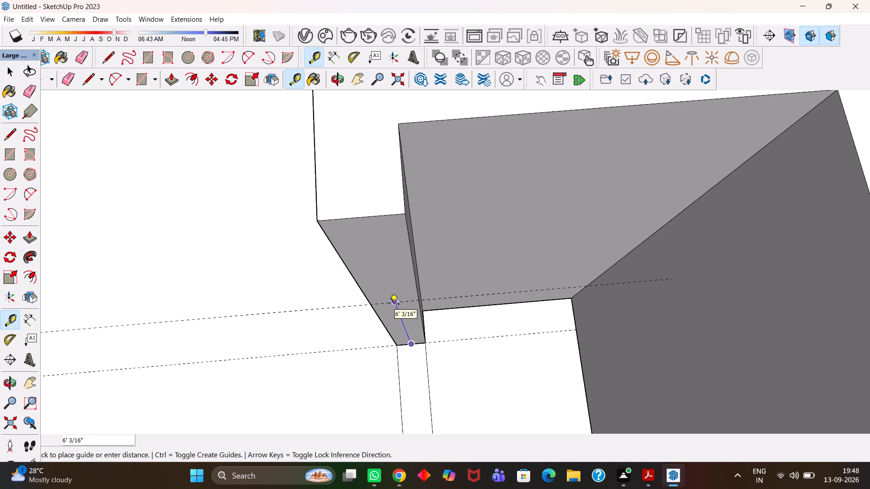
type("3'")
key("Return")
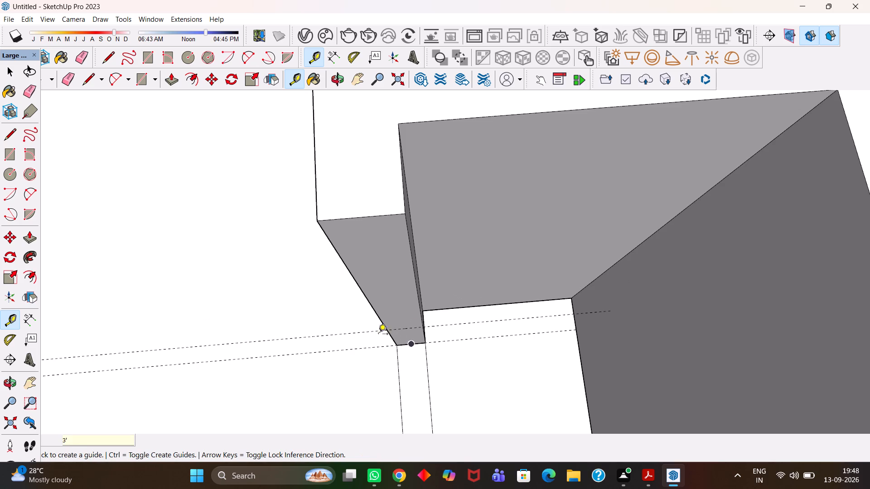
left_click(359, 335)
type("4'")
key("Return")
Inside that outer wall's group, draw a 9" wide rectangle across the end face between the 3' guide and the guide 4' above it.
key("h")
scroll(340, 297, "up", 4)
middle_click_drag(401, 324, 367, 307)
scroll(367, 307, "down", 1)
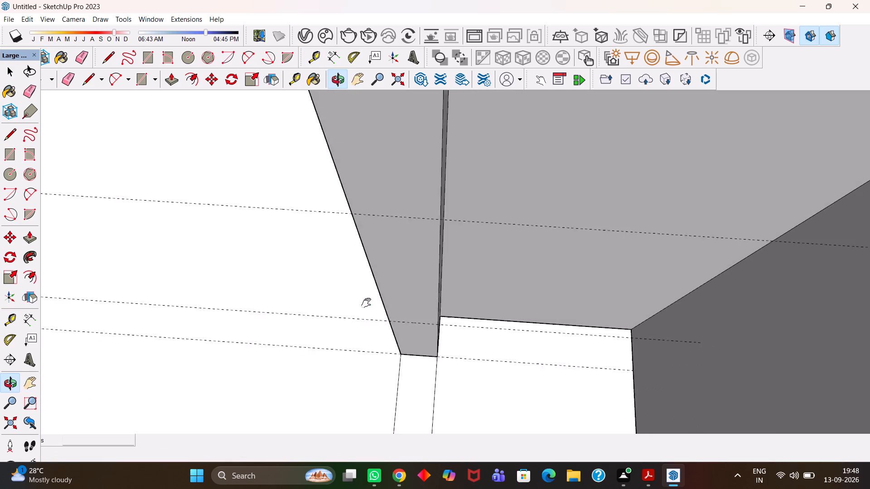
scroll(366, 303, "down", 2)
left_click_drag(425, 282, 404, 290)
middle_click_drag(379, 344, 377, 333)
key("space")
double_click(386, 273)
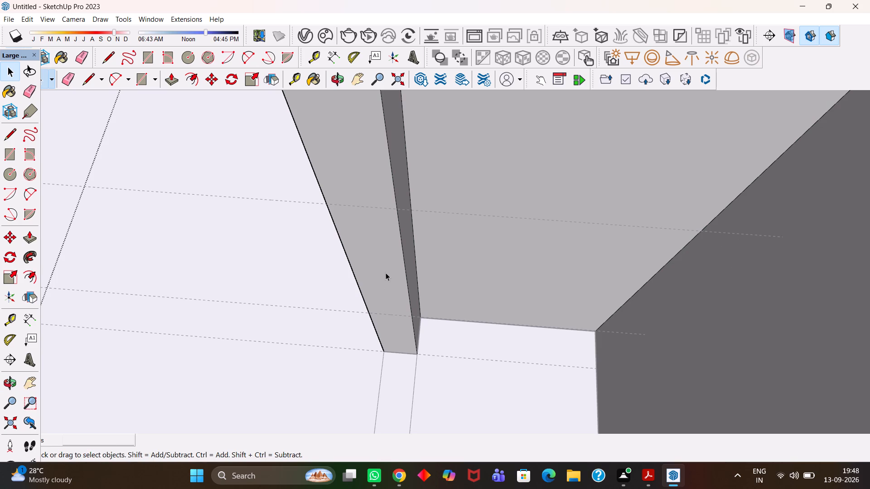
key("r")
left_click(327, 201)
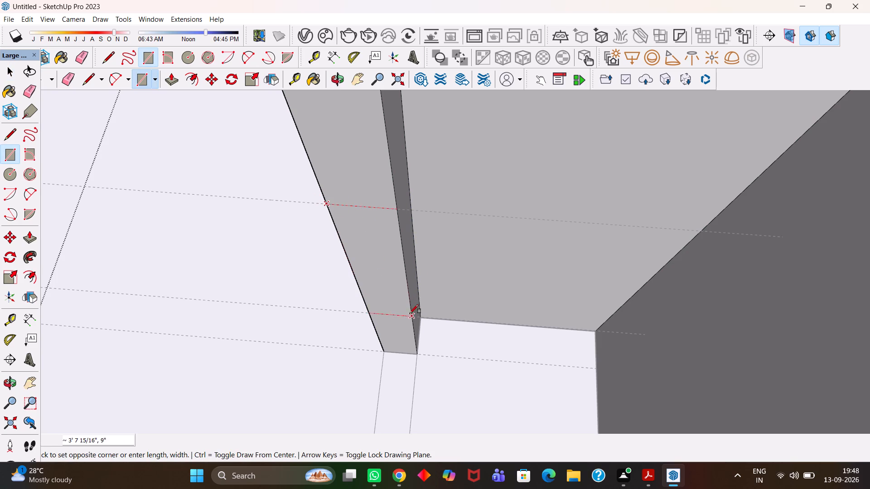
left_click(408, 314)
Extrude the end face parts below and above the rectangle 2' 7 3/4" to the facing wall, framing a window opening, and leave the group.
scroll(408, 314, "down", 3)
key("space")
left_click(404, 325)
scroll(404, 325, "down", 4)
key("p")
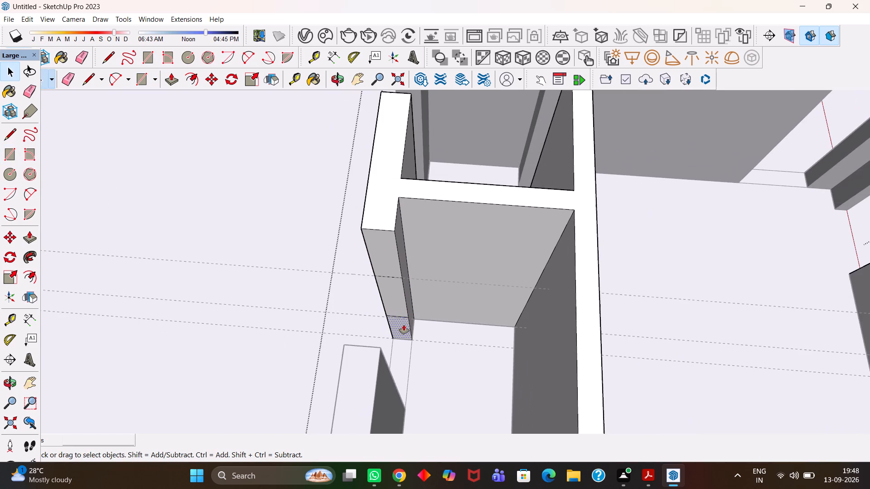
left_click(404, 325)
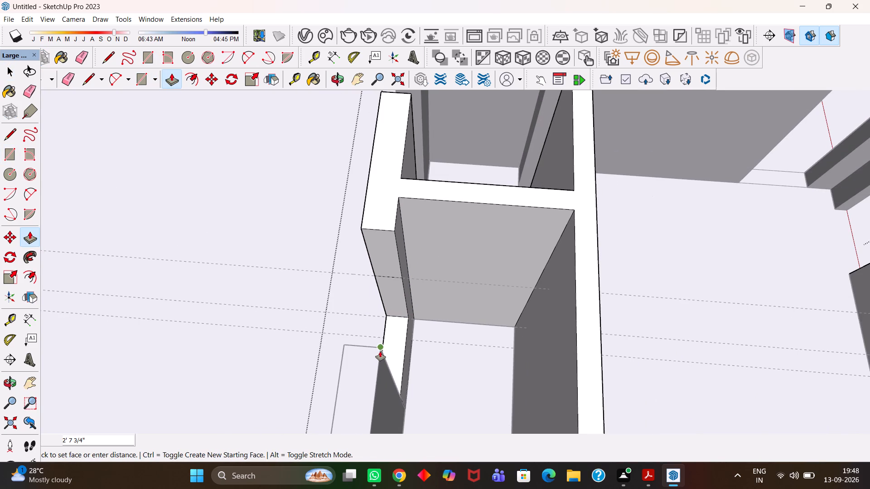
left_click(380, 351)
middle_click_drag(380, 354, 373, 354)
key("space")
left_click(388, 256)
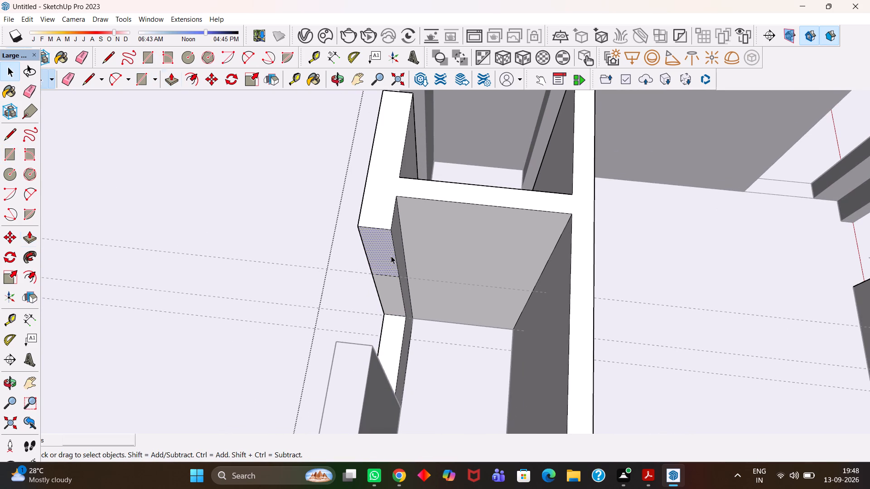
key("p")
left_click(391, 256)
left_click(370, 349)
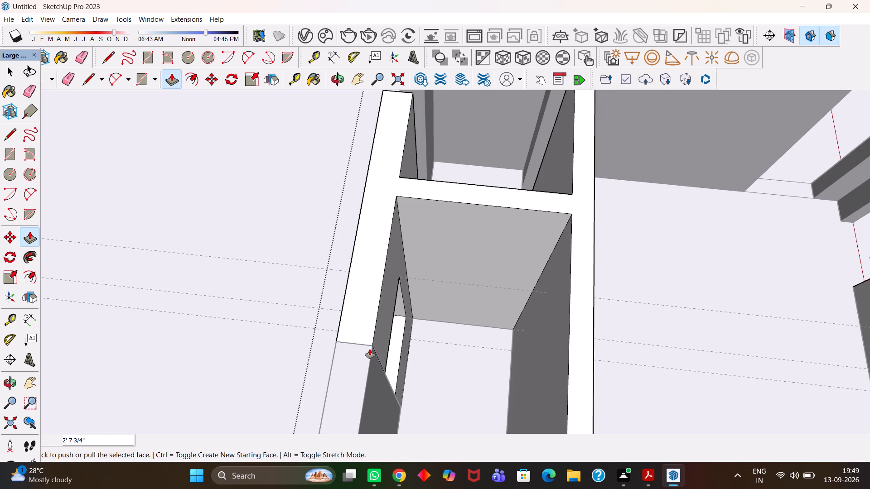
key("h")
scroll(367, 349, "down", 12)
key("h")
scroll(387, 243, "up", 1)
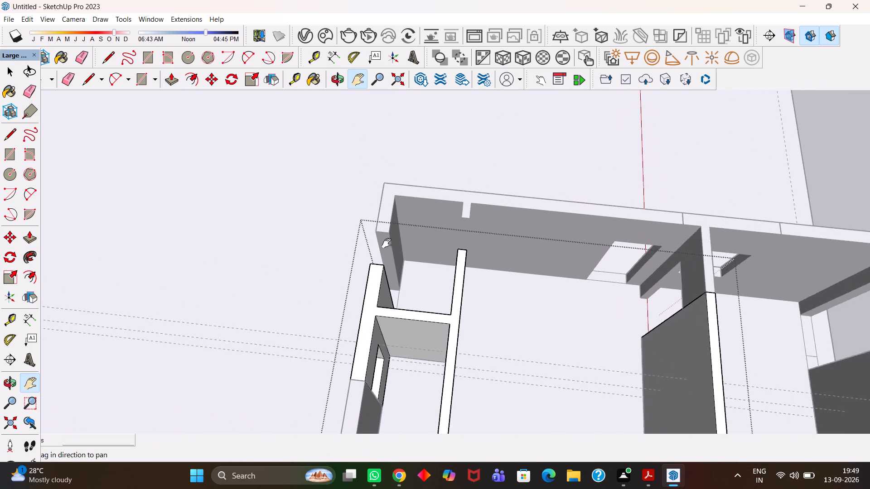
scroll(387, 243, "up", 10)
key("h")
middle_click_drag(341, 266, 368, 274)
scroll(372, 274, "down", 2)
middle_click(367, 297)
scroll(367, 297, "up", 1)
key("space")
left_click(317, 238)
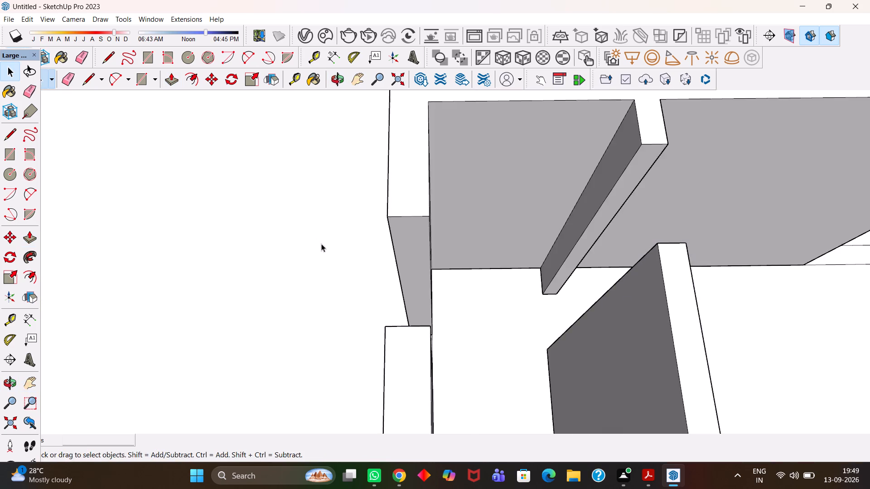
Place guides along the base edge of the corner outer wall's end face at the gap and 3' above it.
scroll(380, 292, "up", 2)
middle_click_drag(425, 303, 460, 310)
scroll(458, 309, "up", 4)
key("t")
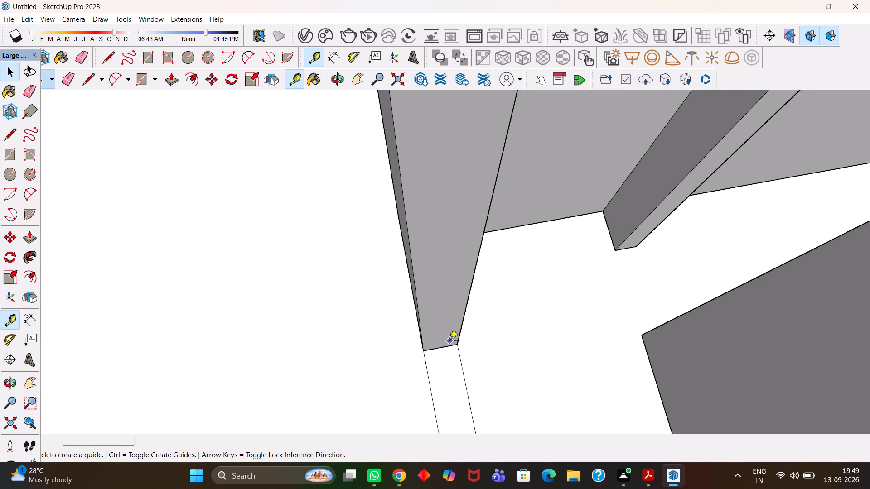
double_click(440, 348)
left_click(410, 354)
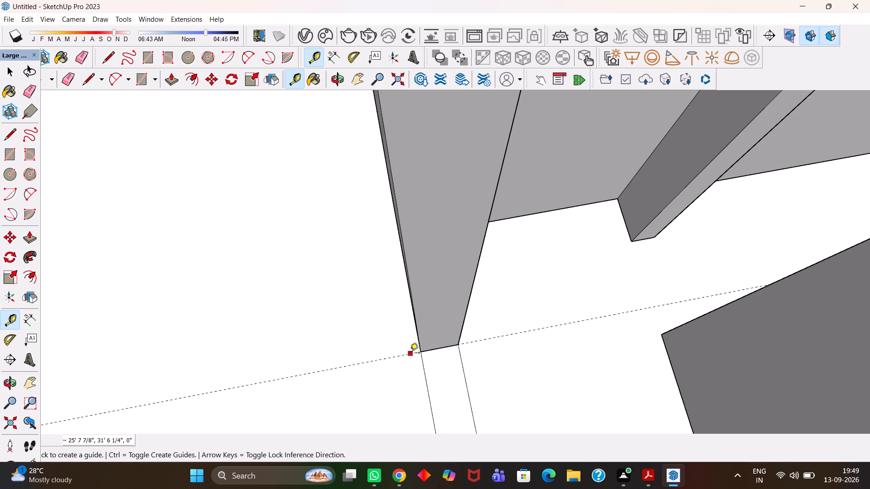
type("3'")
key("Return")
Place another guide on the same end face, 4' above the 3' guide.
key("h")
scroll(430, 273, "down", 1)
middle_click_drag(420, 307, 512, 223)
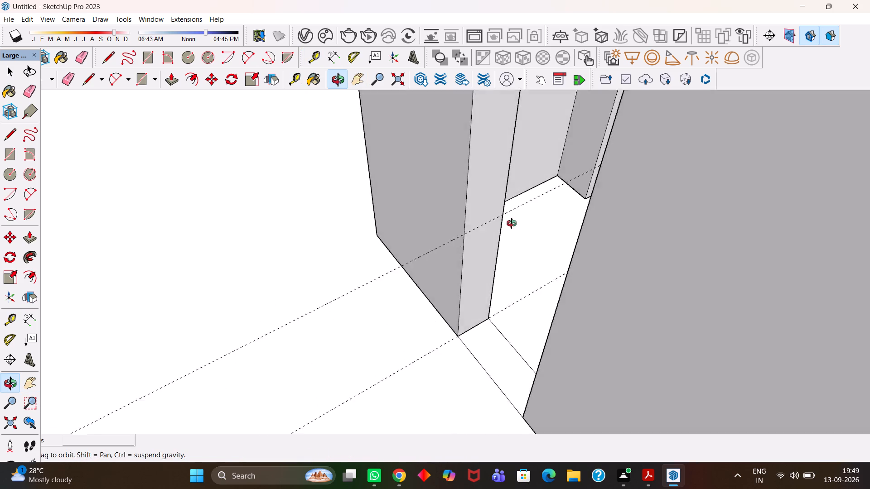
middle_click_drag(512, 223, 462, 298)
scroll(461, 300, "down", 2)
key("h")
left_click_drag(468, 284, 463, 354)
middle_click_drag(453, 363, 467, 353)
key("t")
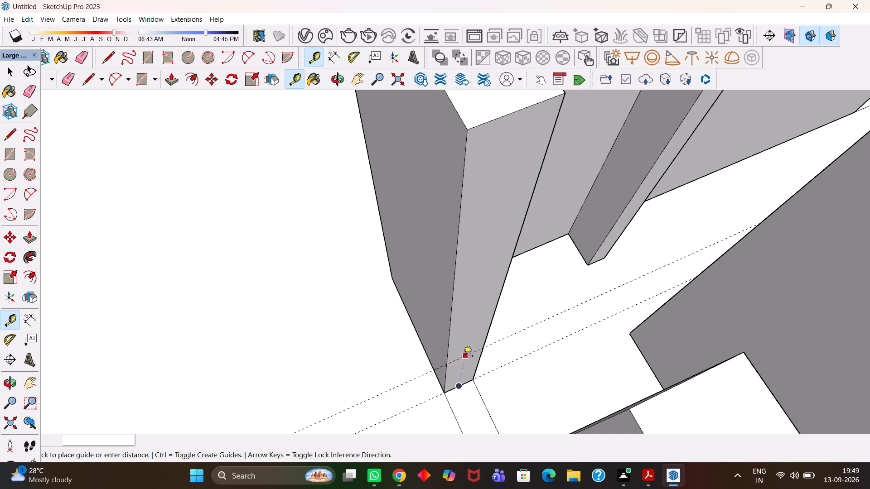
left_click(464, 357)
key("space")
key("t")
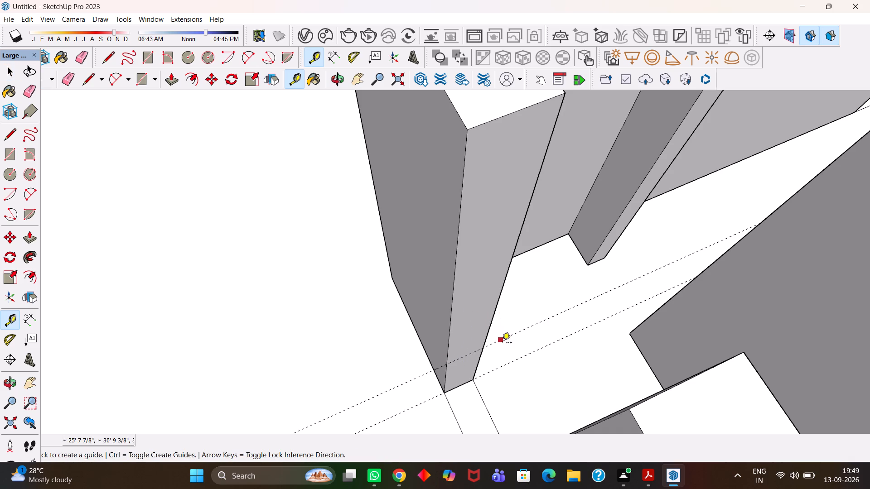
left_click(502, 343)
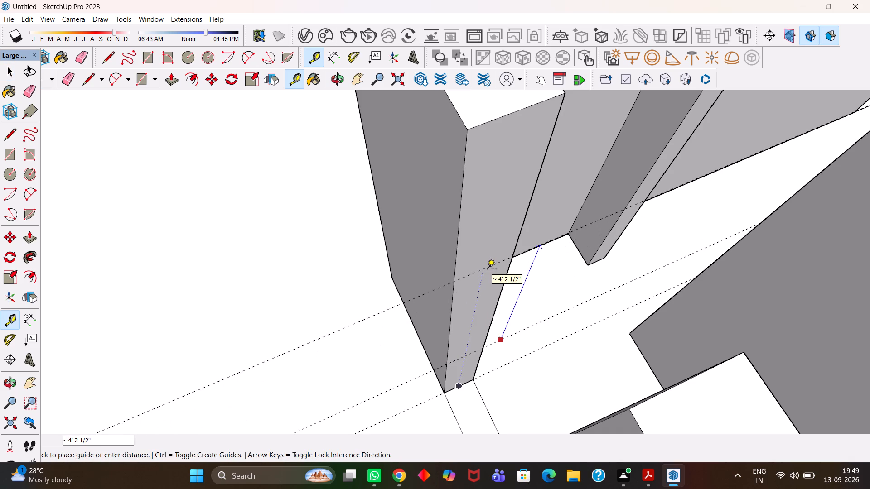
type("4'")
key("Return")
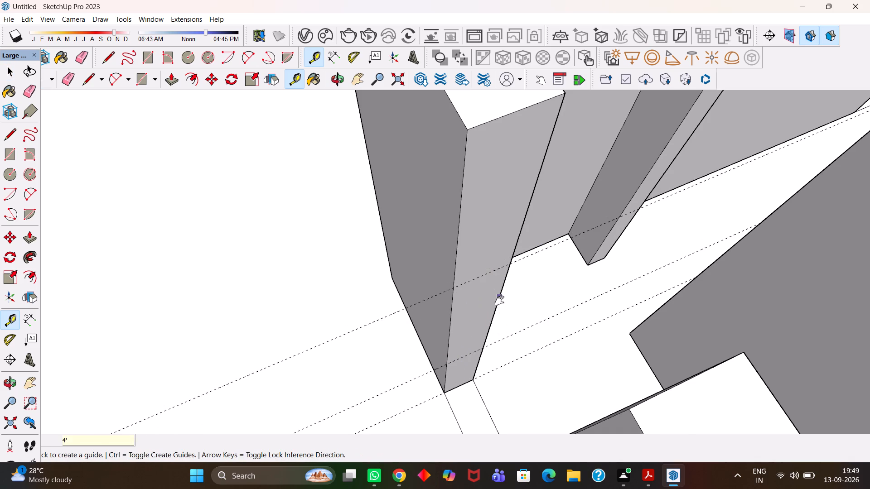
Inside that wall's group, draw a rectangle across the full width of the end face between the 3' guide and the guide 4' above it.
key("h")
scroll(499, 301, "up", 3)
middle_click_drag(479, 321, 464, 324)
key("space")
left_click(439, 327)
double_click(440, 326)
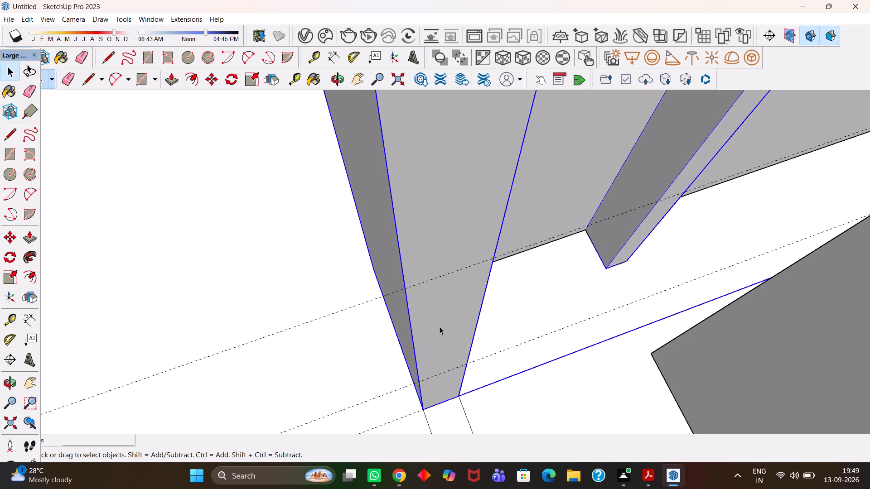
key("r")
left_click(420, 382)
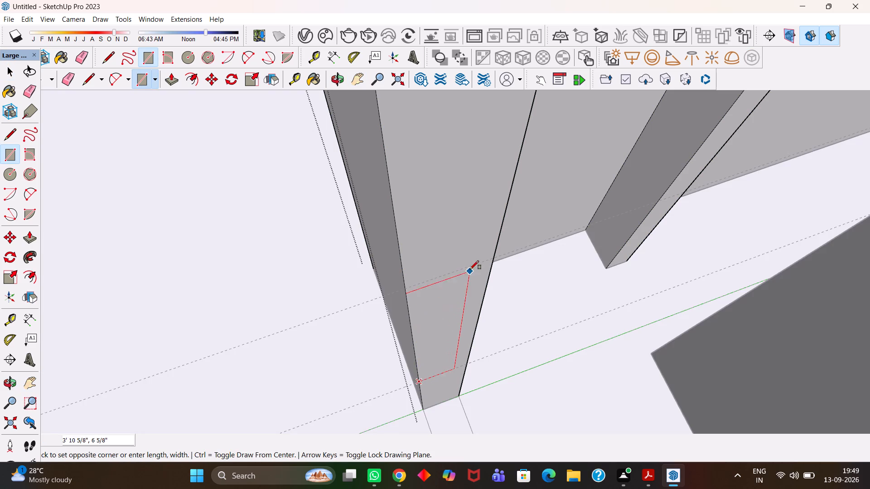
left_click(490, 260)
Extrude the end face part above the rectangle 2' to the facing wall as the window lintel.
scroll(484, 264, "down", 4)
key("space")
left_click(465, 246)
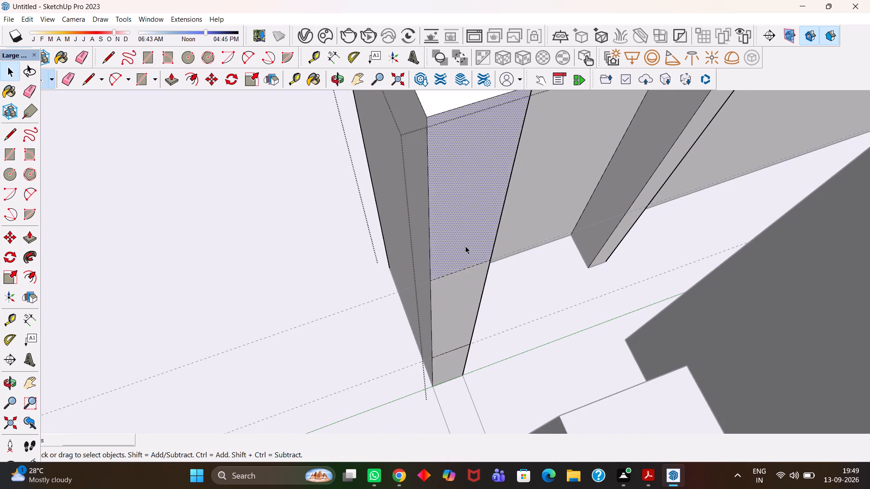
scroll(465, 246, "down", 5)
key("p")
left_click(465, 246)
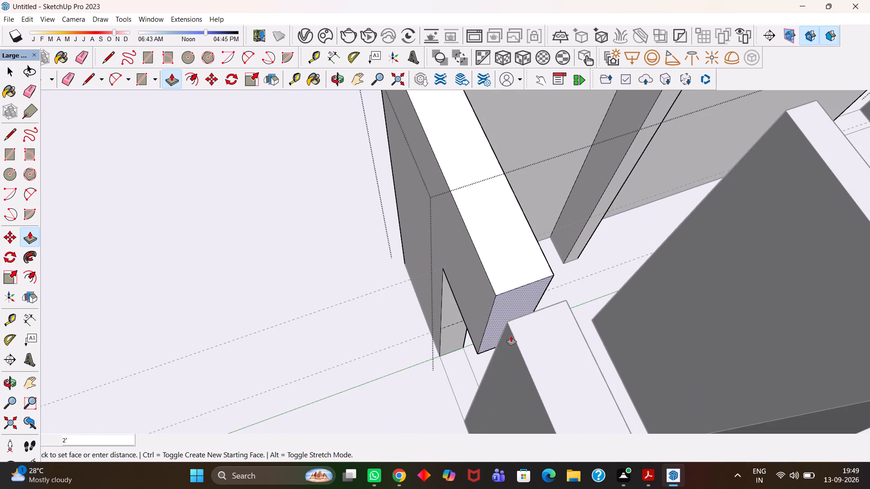
left_click(516, 321)
Extrude the end face part below the rectangle 2' to the facing wall as the window sill, and leave the group.
middle_click_drag(482, 342, 507, 336)
key("space")
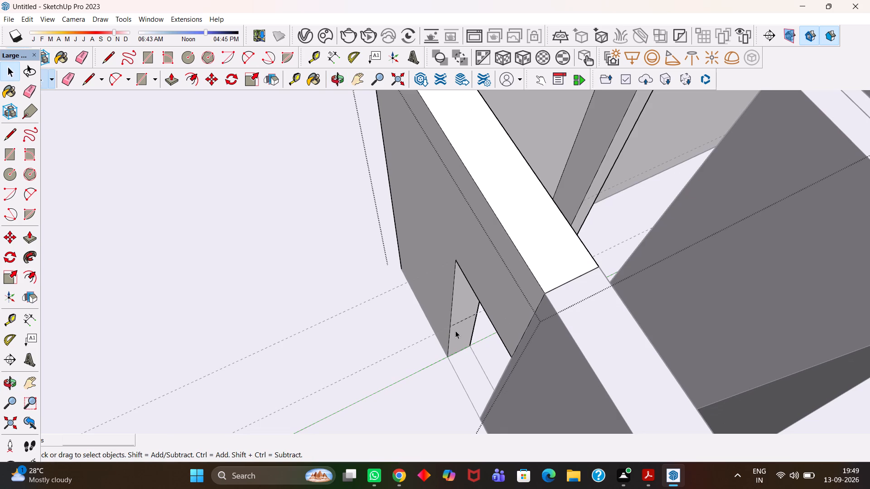
left_click(457, 331)
key("p")
left_click(461, 333)
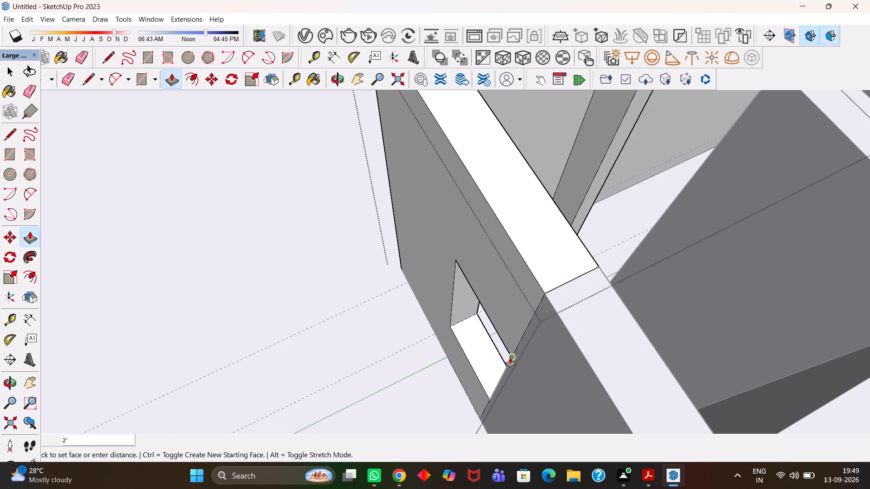
left_click(515, 360)
key("h")
scroll(491, 362, "down", 8)
middle_click_drag(478, 366, 456, 366)
scroll(456, 366, "down", 4)
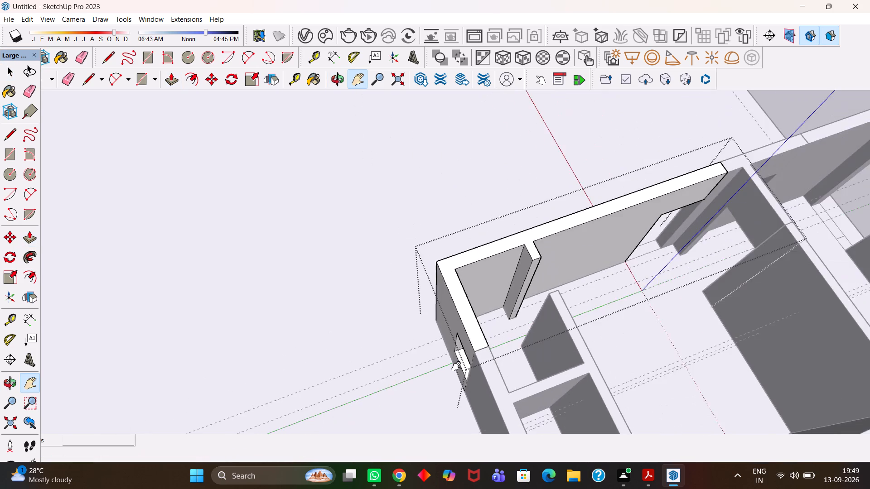
scroll(456, 366, "down", 2)
key("h")
left_click_drag(523, 342, 398, 364)
scroll(367, 357, "up", 3)
scroll(367, 357, "down", 4)
key("h")
left_click_drag(428, 347, 383, 362)
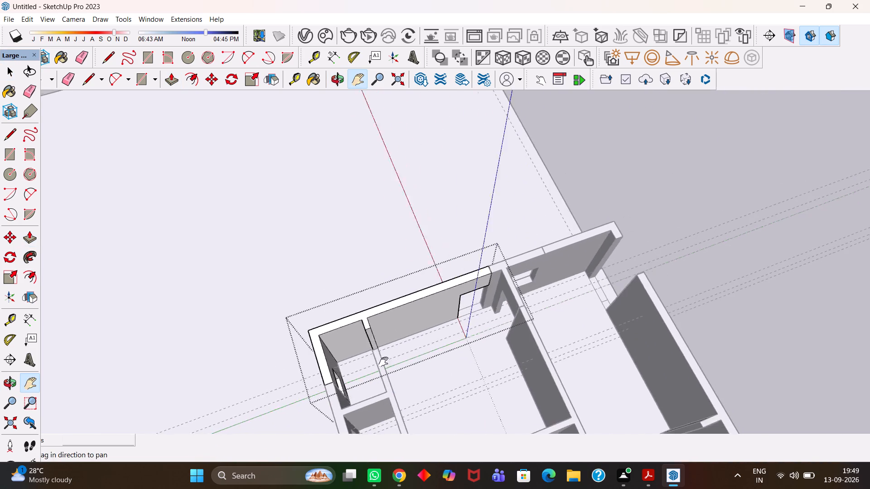
left_click_drag(383, 362, 370, 364)
scroll(432, 348, "up", 7)
key("h")
scroll(445, 331, "down", 6)
middle_click_drag(462, 347, 421, 338)
key("space")
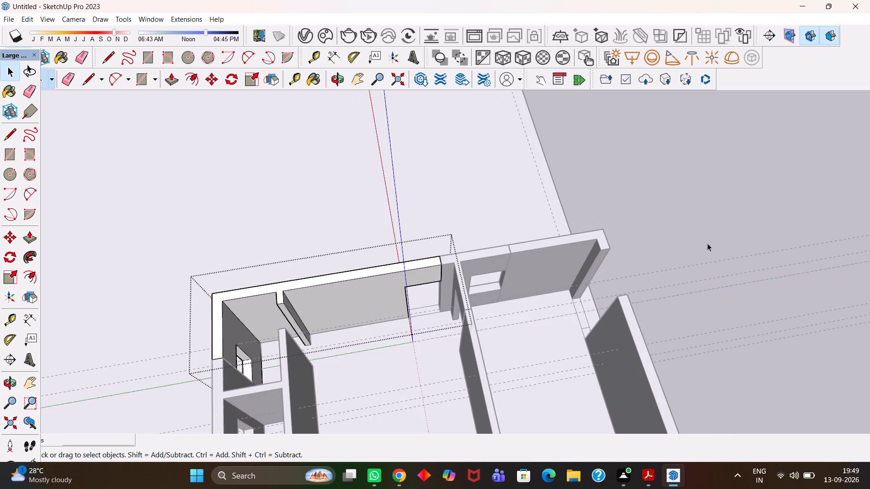
double_click(716, 186)
Extrude the floor strip beneath the lintel in the long outer wall's open gap up 3' as a window sill.
scroll(462, 272, "up", 4)
scroll(397, 324, "up", 6)
middle_click_drag(407, 326, 428, 324)
scroll(428, 324, "down", 1)
key("space")
left_click(428, 324)
key("p")
left_click(431, 326)
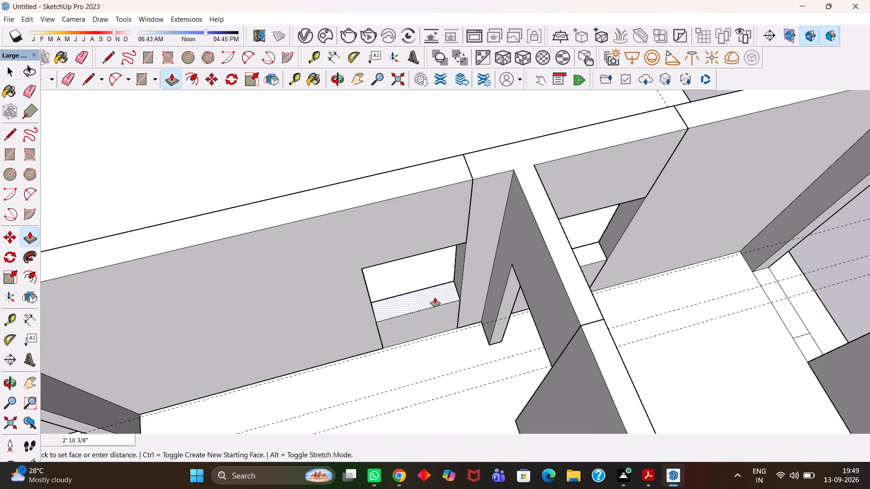
type("3'")
key("Return")
Erase the remaining guides crossing the slab through the rooms and the guide running parallel to the slab's edge.
key("h")
scroll(435, 285, "down", 4)
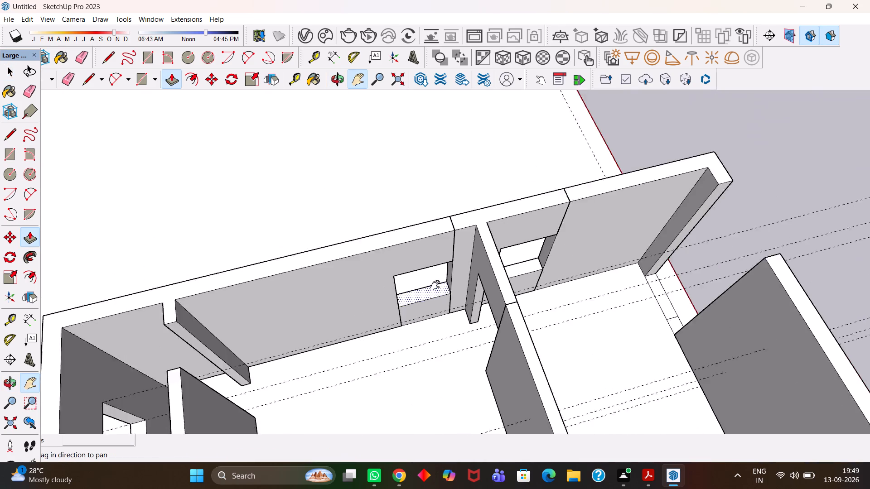
scroll(435, 285, "down", 6)
middle_click_drag(443, 300, 402, 298)
scroll(402, 298, "down", 4)
middle_click_drag(414, 305, 420, 309)
key("space")
left_click(581, 203)
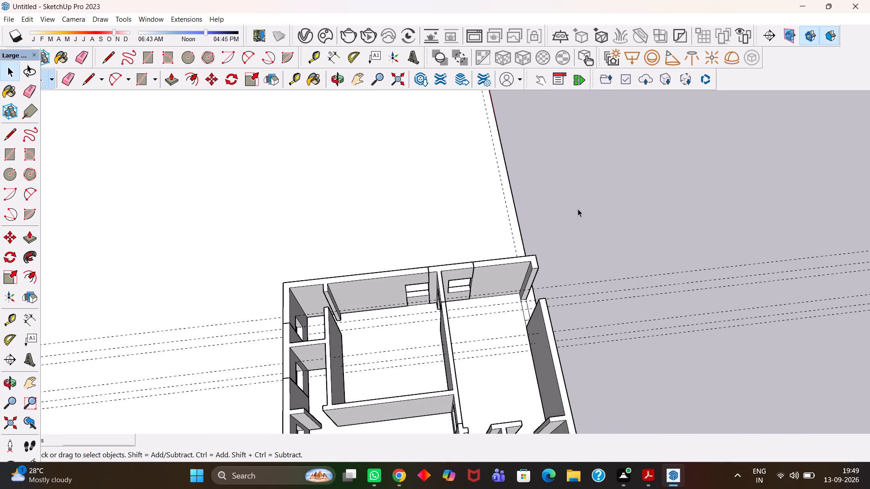
key("e")
left_click_drag(644, 252, 619, 379)
left_click_drag(513, 226, 510, 226)
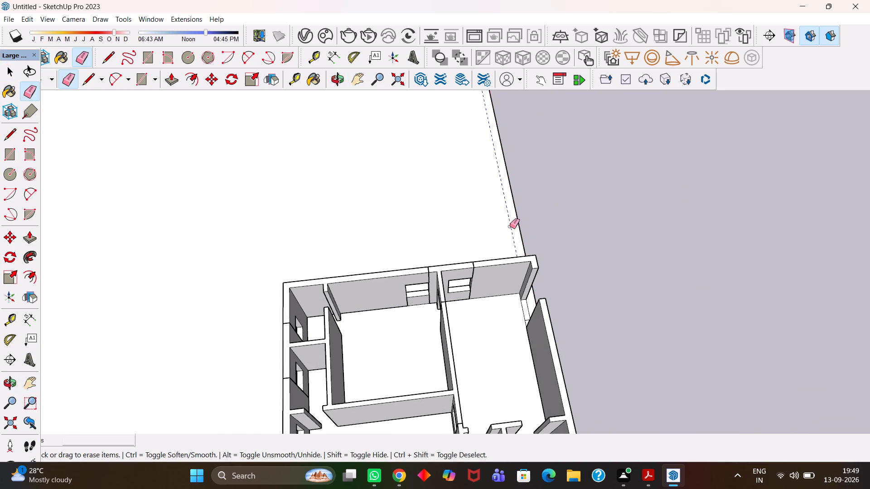
left_click_drag(510, 226, 504, 228)
Examine the house from several sides, checking the wall openings and the gaps that still need filling.
key("h")
scroll(464, 291, "up", 5)
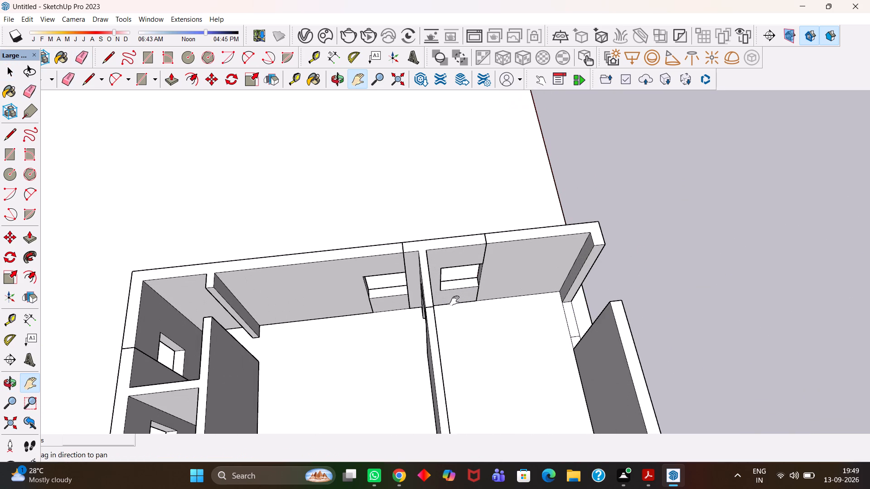
scroll(454, 301, "up", 2)
scroll(452, 303, "down", 3)
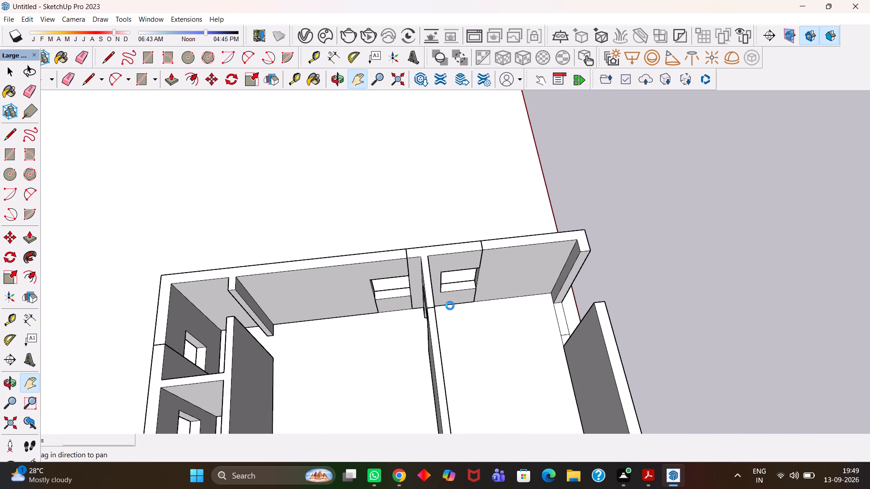
scroll(450, 307, "down", 4)
middle_click_drag(447, 322, 417, 336)
scroll(440, 337, "down", 6)
middle_click_drag(501, 376, 410, 359)
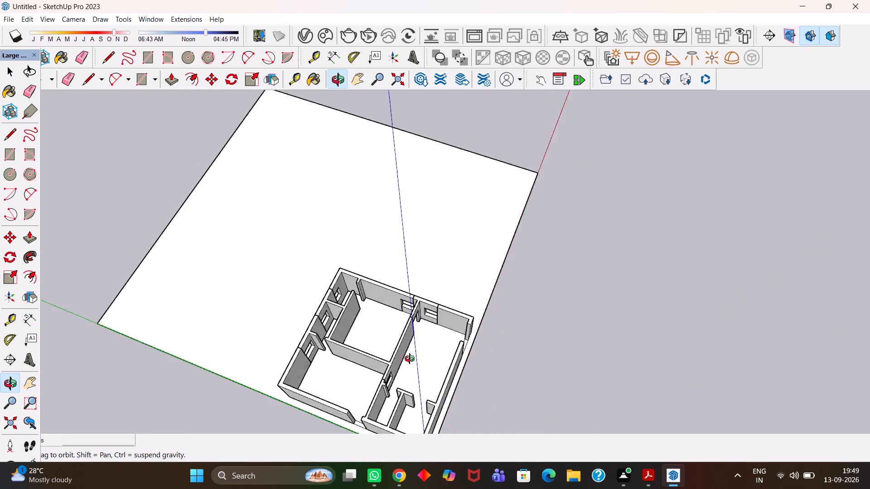
middle_click_drag(410, 359, 239, 334)
middle_click_drag(273, 309, 300, 307)
scroll(314, 312, "up", 5)
middle_click_drag(336, 355, 278, 344)
scroll(387, 325, "down", 3)
middle_click_drag(405, 326, 349, 336)
scroll(349, 336, "up", 4)
scroll(348, 336, "down", 5)
middle_click_drag(354, 292, 346, 341)
scroll(346, 341, "up", 12)
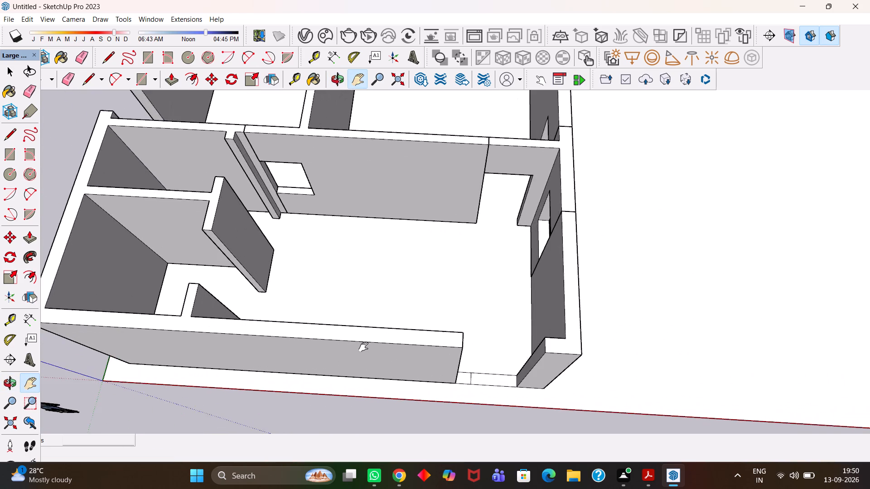
scroll(363, 347, "down", 5)
scroll(351, 319, "up", 3)
scroll(351, 319, "down", 4)
middle_click_drag(346, 339, 356, 311)
scroll(356, 312, "up", 4)
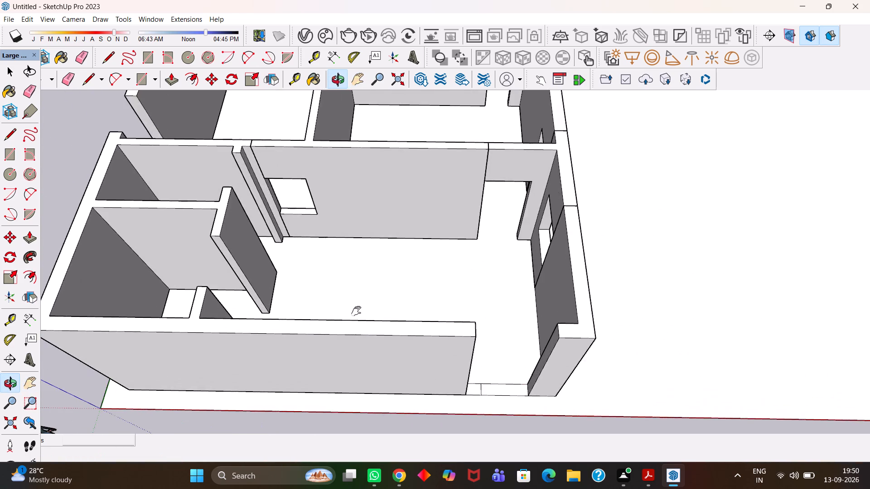
scroll(356, 311, "down", 3)
middle_click_drag(367, 312, 374, 291)
scroll(374, 291, "up", 1)
left_click_drag(341, 223, 382, 291)
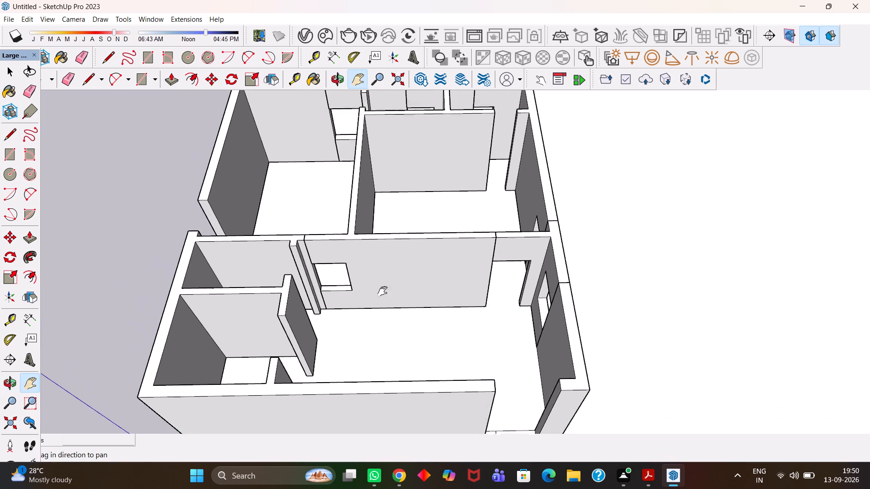
left_click_drag(382, 291, 403, 303)
middle_click_drag(358, 221, 351, 297)
scroll(351, 297, "up", 1)
middle_click_drag(168, 234, 267, 261)
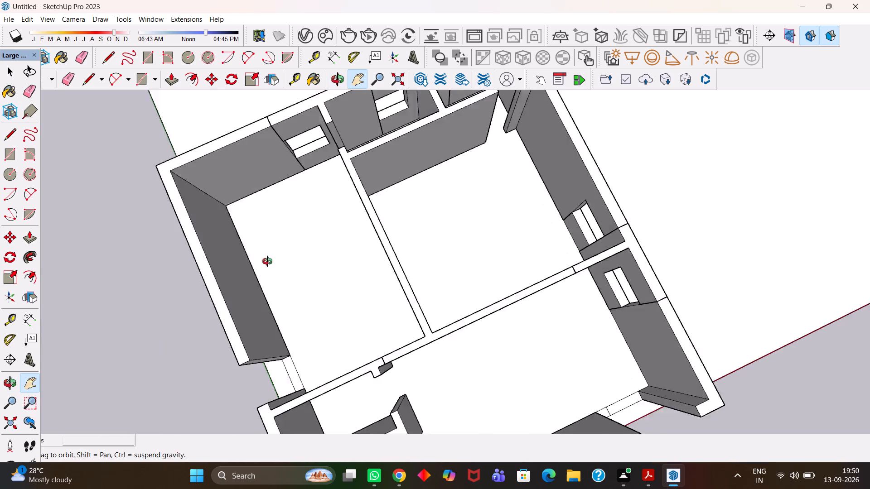
middle_click_drag(267, 261, 235, 250)
scroll(287, 258, "up", 1)
scroll(285, 263, "down", 3)
left_click_drag(279, 285, 377, 254)
scroll(375, 300, "up", 16)
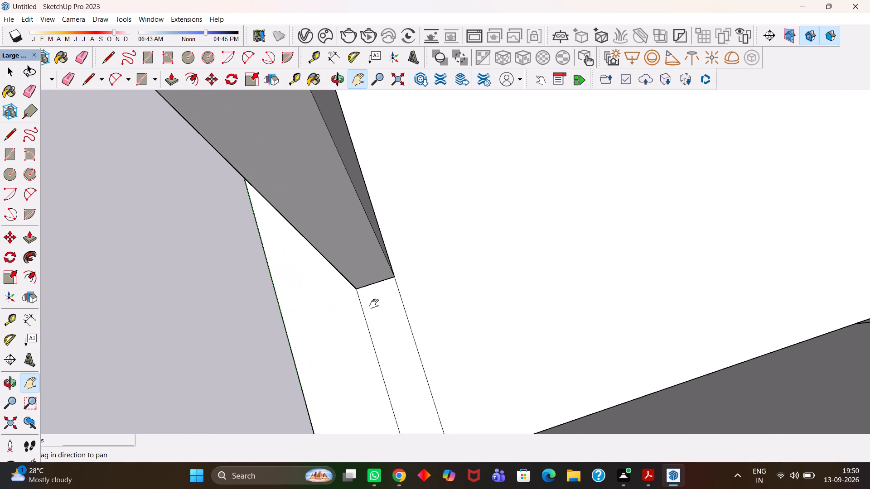
scroll(374, 304, "down", 11)
middle_click_drag(294, 327, 555, 216)
scroll(555, 216, "down", 6)
middle_click_drag(497, 244, 423, 284)
scroll(401, 278, "up", 4)
middle_click_drag(478, 298, 345, 297)
scroll(384, 245, "up", 5)
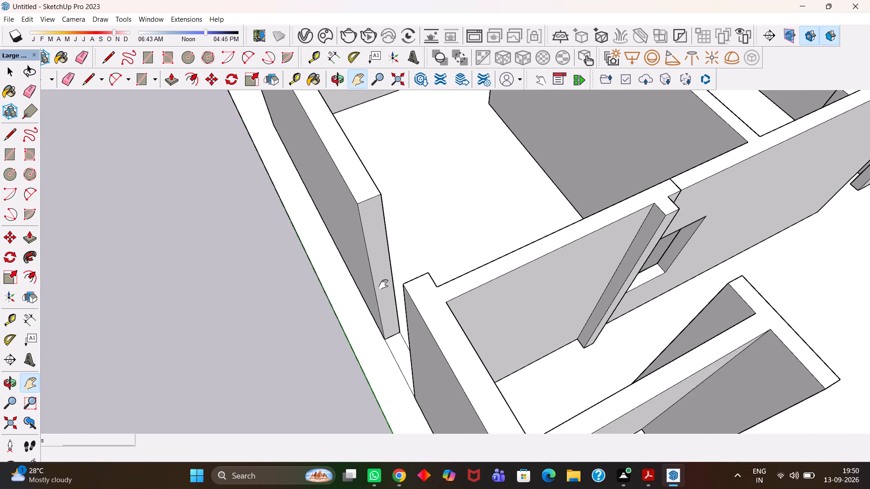
scroll(383, 284, "up", 2)
scroll(384, 285, "down", 20)
scroll(384, 285, "down", 1)
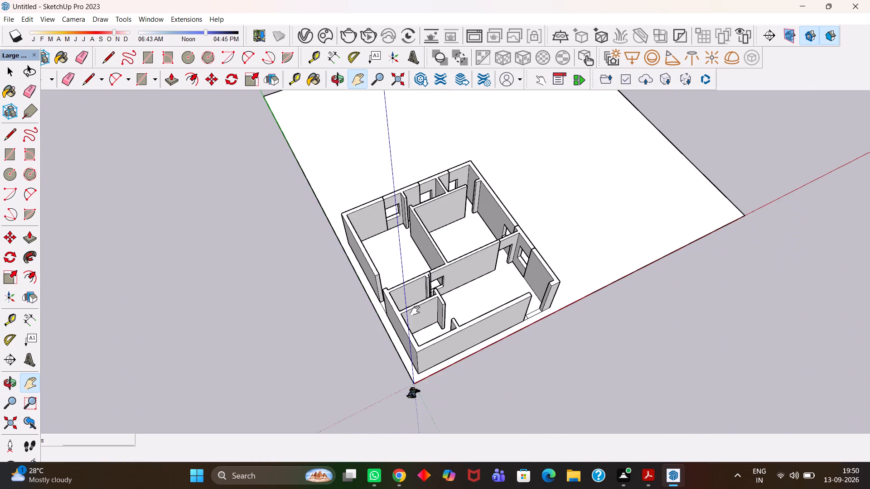
Extrude the floor strip in the outer wall gap beside the slab's green-axis edge up 3'.
scroll(413, 311, "up", 9)
middle_click_drag(338, 324, 461, 309)
scroll(450, 317, "up", 2)
scroll(392, 301, "up", 5)
middle_click_drag(421, 313, 478, 336)
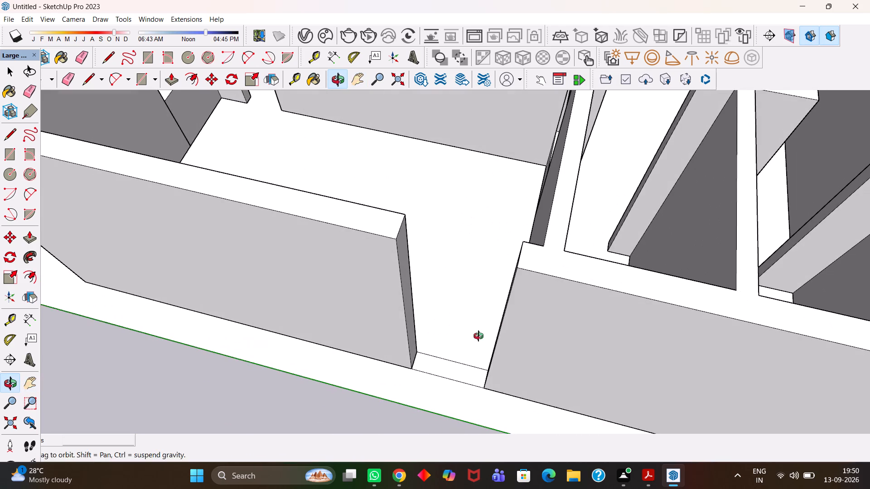
middle_click_drag(478, 336, 479, 336)
key("space")
left_click(462, 379)
key("p")
left_click(461, 379)
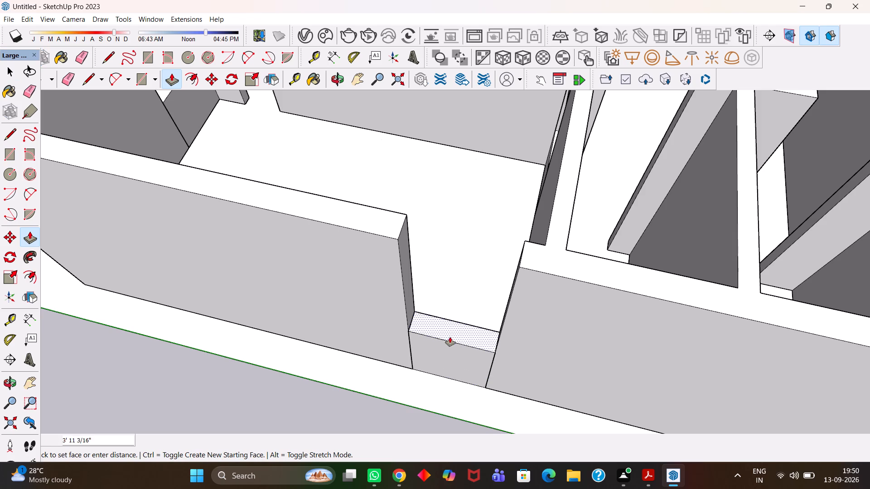
type("3'")
key("Return")
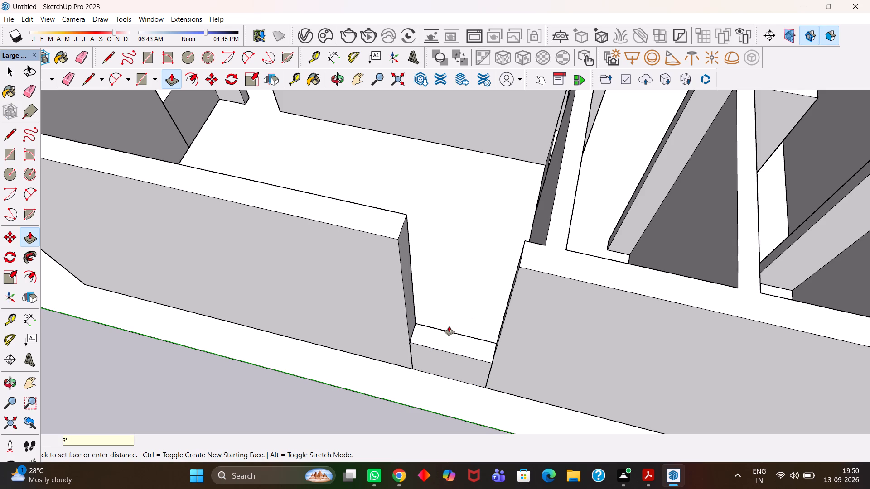
Place a guide 4' below the top edge on the wall's end face beside the sill in the green-axis outer gap.
key("h")
scroll(459, 284, "up", 5)
middle_click_drag(431, 336, 364, 343)
scroll(364, 343, "down", 2)
scroll(363, 342, "up", 1)
scroll(367, 336, "down", 3)
middle_click_drag(410, 329, 310, 345)
key("h")
left_click_drag(336, 273, 457, 331)
middle_click_drag(475, 355, 399, 346)
scroll(399, 346, "up", 3)
key("t")
double_click(432, 369)
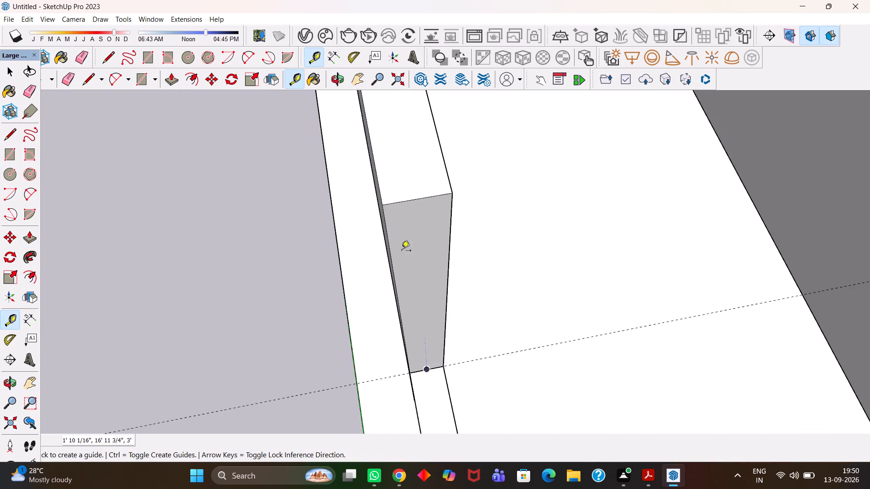
double_click(426, 199)
left_click(417, 198)
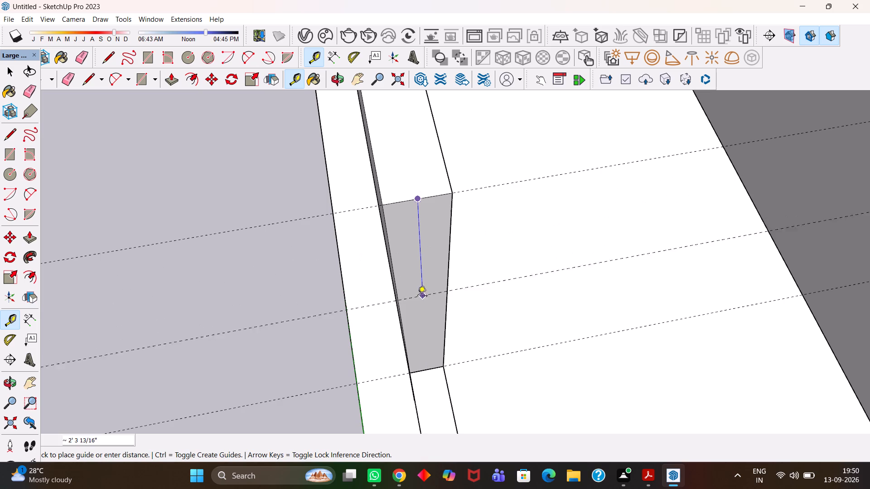
type("4'")
key("Return")
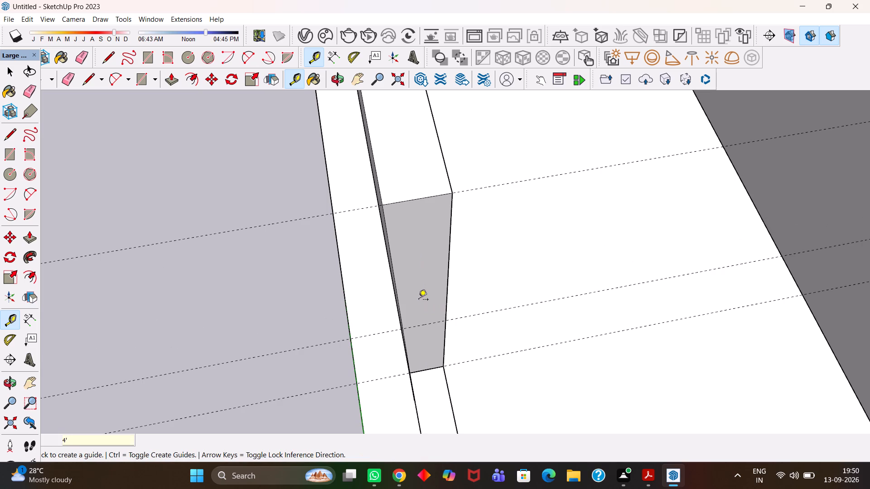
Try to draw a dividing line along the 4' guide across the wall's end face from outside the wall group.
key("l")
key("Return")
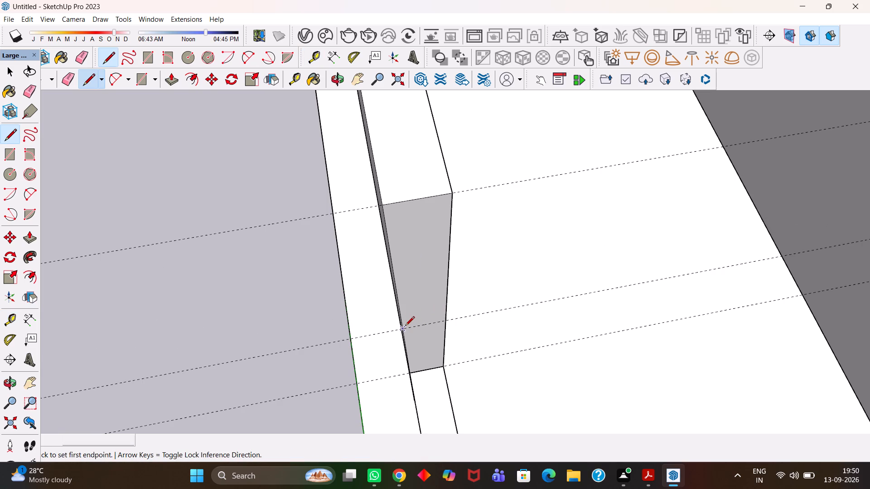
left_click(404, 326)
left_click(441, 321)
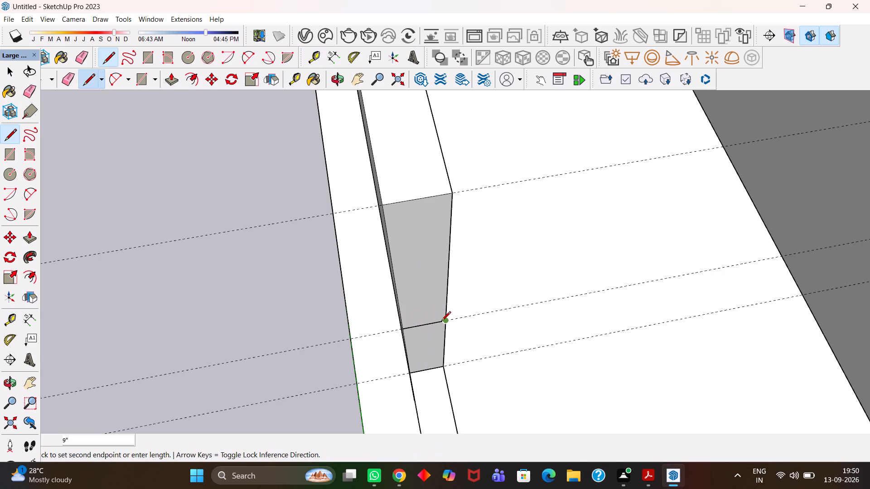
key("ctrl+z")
Inside the outer wall's group, draw a line along the 4' guide to split its end face.
key("space")
double_click(423, 296)
key("l")
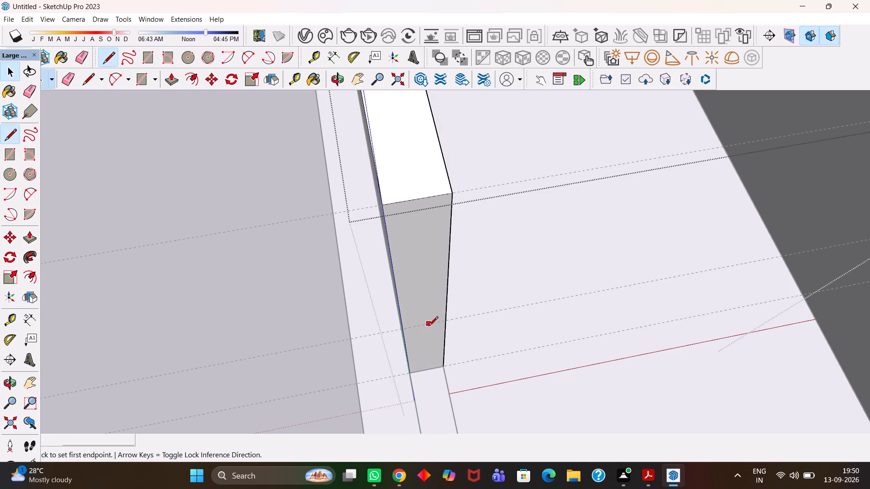
left_click(401, 328)
left_click(445, 322)
Extrude the upper 4' of the split end face 3' across the outer wall gap as a lintel and close the group.
key("space")
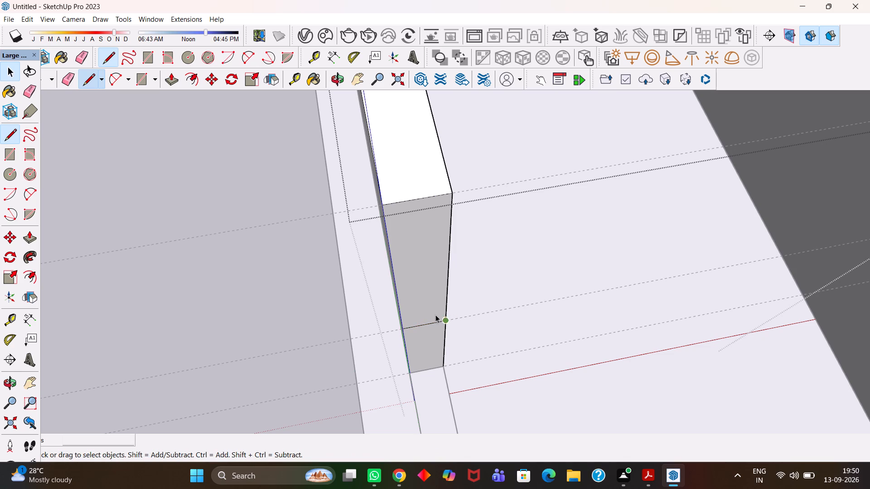
left_click(432, 311)
scroll(429, 310, "down", 3)
key("p")
left_click(427, 309)
scroll(435, 374, "down", 5)
middle_click_drag(426, 375, 465, 384)
left_click(518, 410)
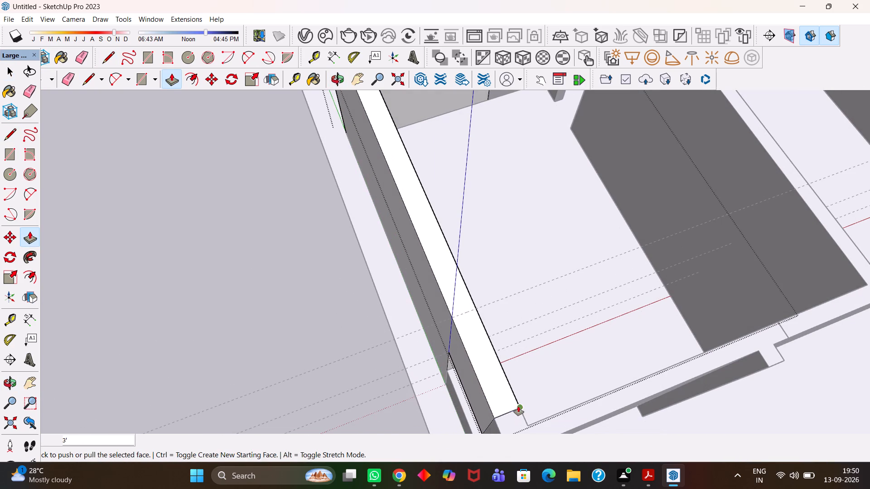
scroll(518, 406, "down", 4)
key("h")
left_click_drag(504, 405, 461, 386)
key("space")
left_click(307, 300)
Erase the guides crossing the slab at the outer wall's new lintel.
scroll(416, 362, "up", 2)
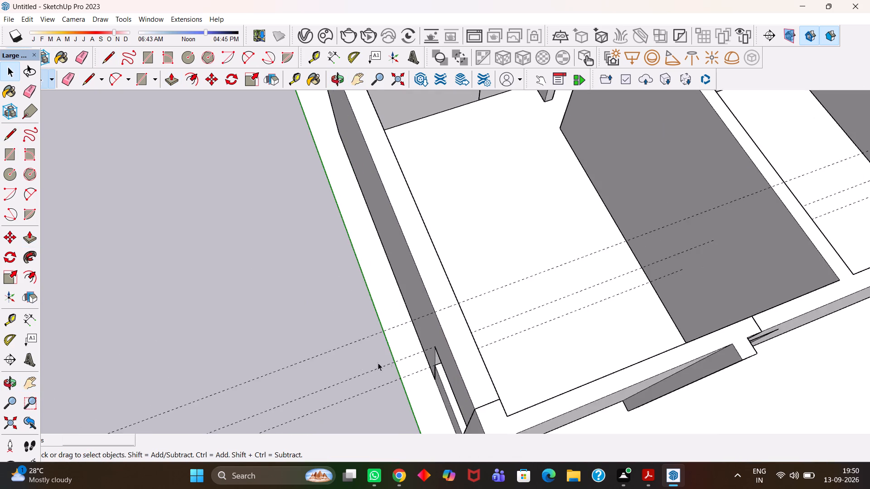
middle_click_drag(344, 360, 324, 355)
scroll(324, 355, "down", 2)
key("h")
middle_click_drag(390, 355, 374, 355)
left_click_drag(358, 350, 399, 339)
middle_click_drag(410, 342, 392, 343)
key("e")
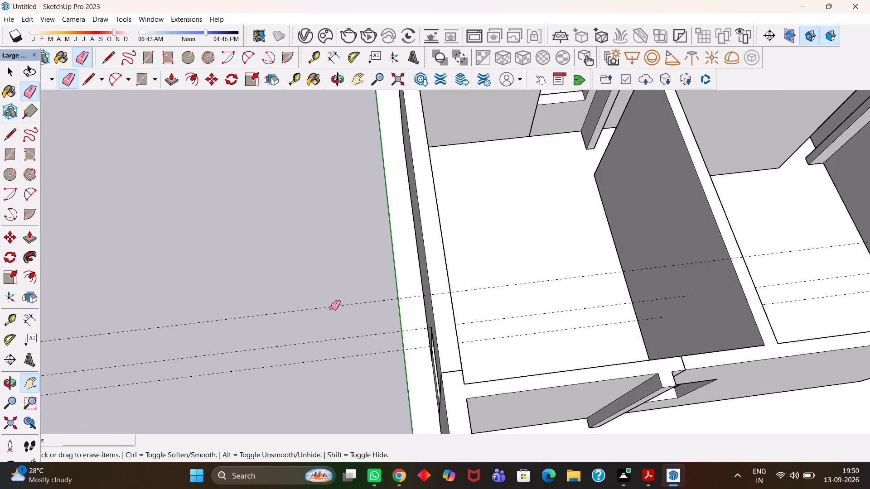
left_click_drag(330, 307, 333, 384)
Place a guide 3' below the top edge on the end face of the short partition stub between the two windows.
scroll(333, 335, "up", 1)
key("h")
scroll(373, 343, "down", 5)
scroll(460, 377, "up", 5)
key("h")
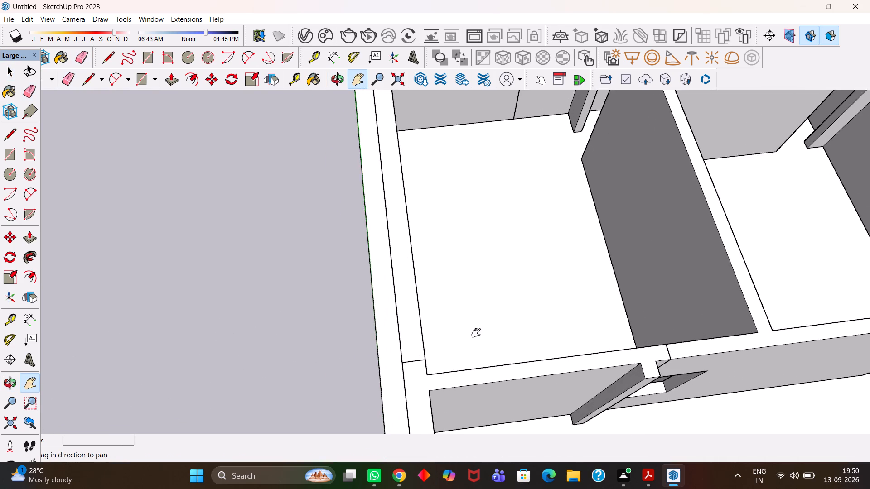
left_click_drag(476, 333, 367, 370)
scroll(423, 318, "down", 4)
key("h")
left_click_drag(459, 246, 431, 332)
scroll(400, 308, "up", 5)
key("h")
scroll(400, 308, "down", 5)
scroll(467, 267, "up", 3)
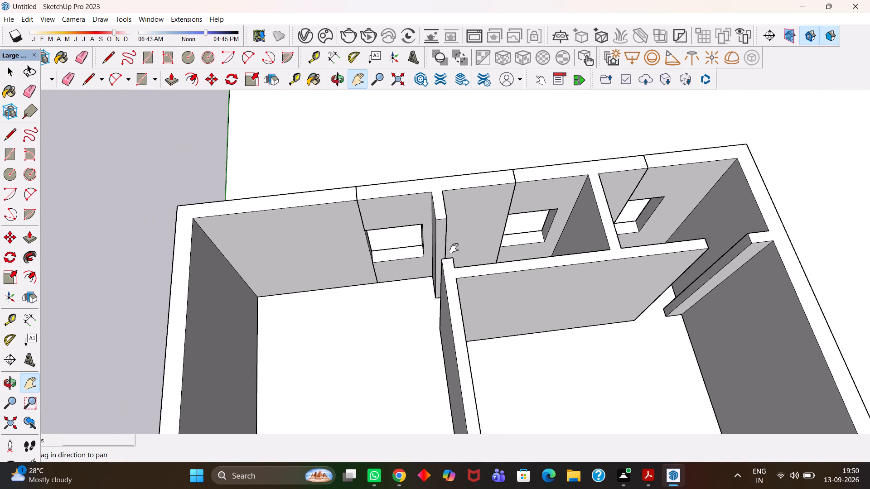
scroll(454, 248, "up", 8)
left_click_drag(437, 237, 451, 289)
middle_click_drag(468, 316, 460, 316)
scroll(459, 316, "up", 2)
key("t")
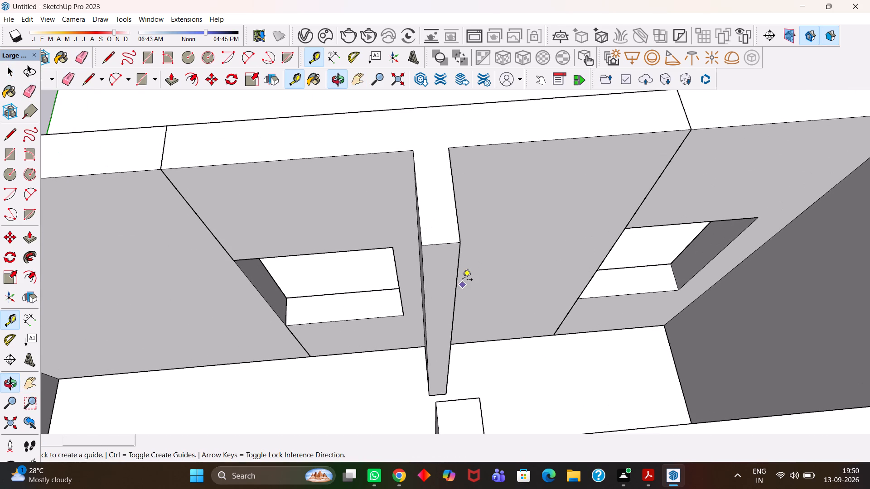
double_click(440, 245)
left_click(438, 244)
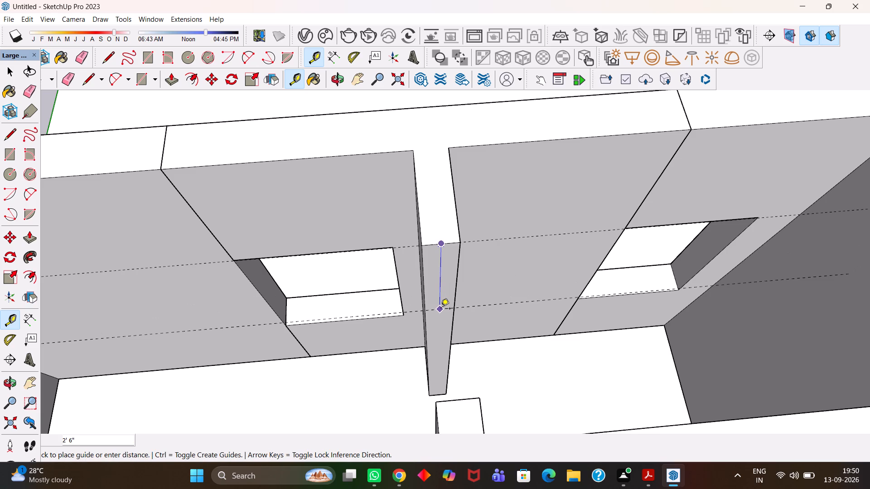
type("3'")
key("Return")
Inside the stub's wall group, draw a line along the 3' guide to split the end face.
key("h")
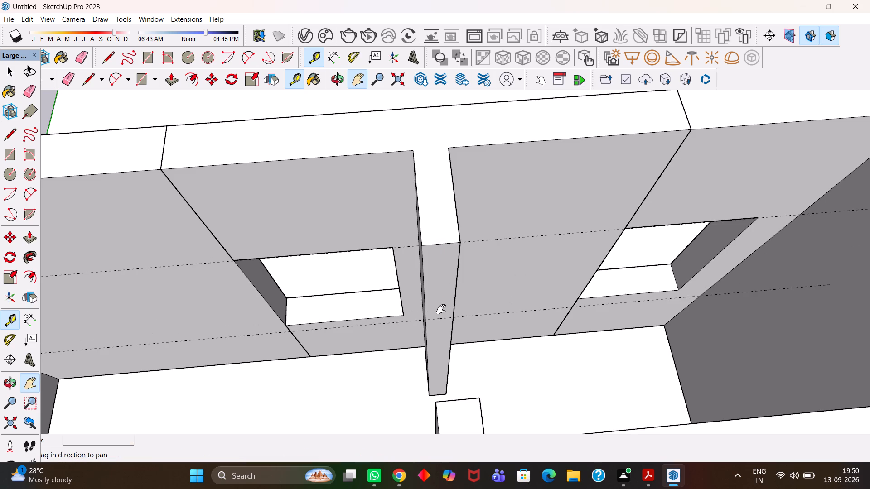
scroll(441, 309, "up", 4)
key("space")
double_click(441, 310)
left_click(440, 306)
key("l")
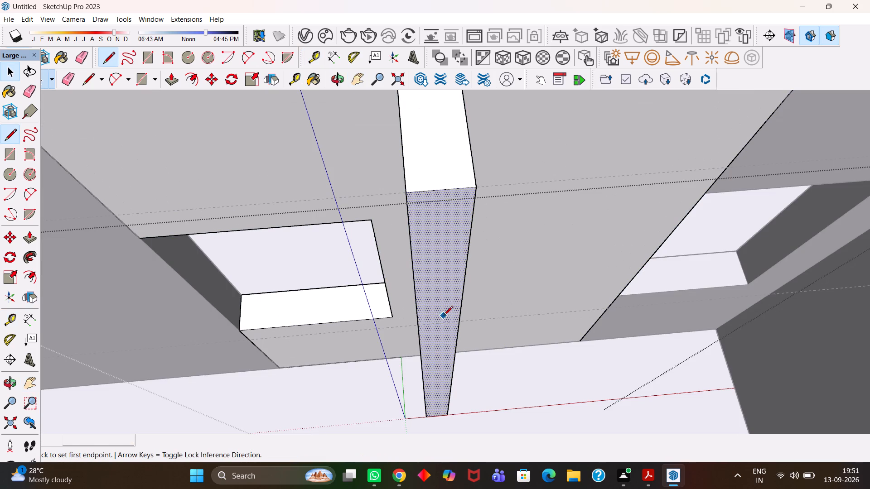
left_click(457, 323)
left_click(420, 323)
Extrude the upper part of the stub's end face across the doorway to the facing partition and close the group.
key("space")
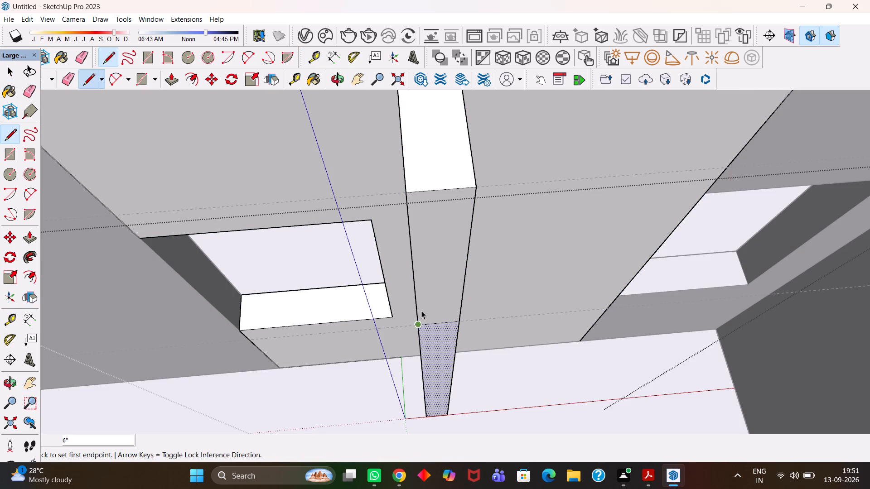
left_click(430, 296)
scroll(430, 296, "down", 3)
key("p")
left_click(431, 295)
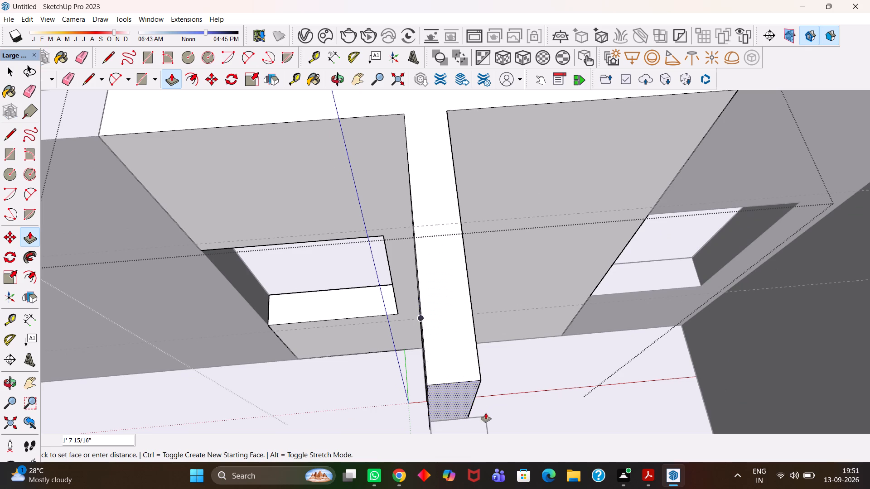
left_click(483, 419)
key("h")
scroll(441, 364, "down", 9)
left_click_drag(404, 360, 456, 347)
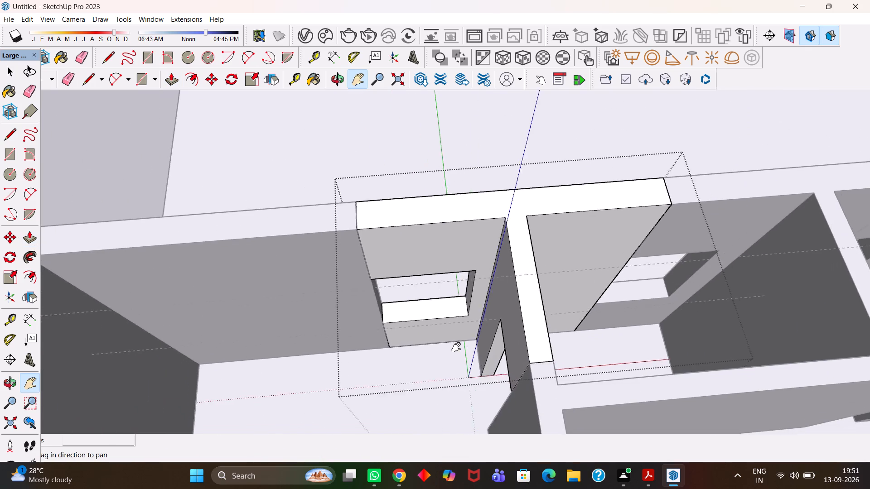
left_click_drag(456, 347, 458, 346)
scroll(461, 341, "down", 9)
key("space")
double_click(249, 269)
Erase the guides running across the slab and house at the new doorway lintel.
scroll(266, 315, "up", 1)
key("e")
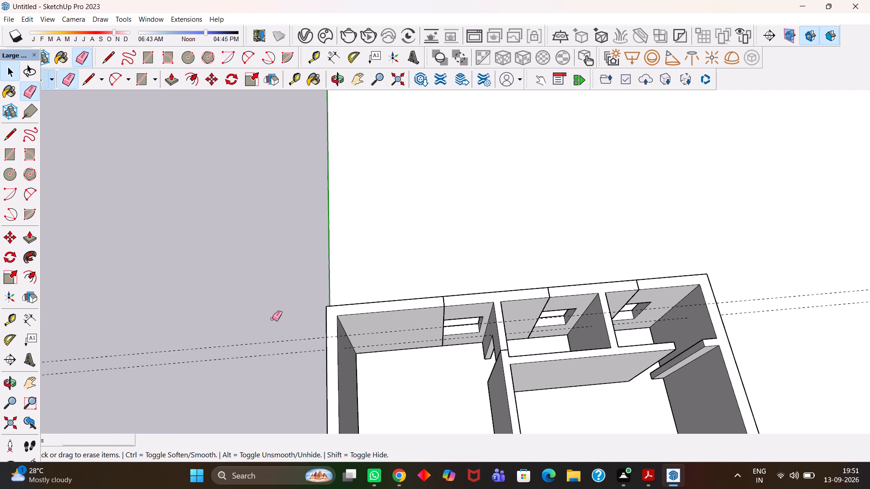
left_click_drag(272, 319, 261, 368)
Examine the house from other sides to find doorways still lacking a lintel.
scroll(456, 366, "up", 4)
scroll(449, 366, "down", 4)
key("h")
middle_click_drag(448, 387, 549, 352)
scroll(467, 393, "up", 3)
key("h")
left_click_drag(531, 282, 379, 343)
scroll(355, 344, "down", 3)
middle_click_drag(353, 345, 498, 344)
scroll(494, 350, "up", 2)
key("h")
left_click_drag(539, 293, 409, 292)
scroll(341, 279, "down", 3)
middle_click_drag(360, 335, 418, 315)
key("h")
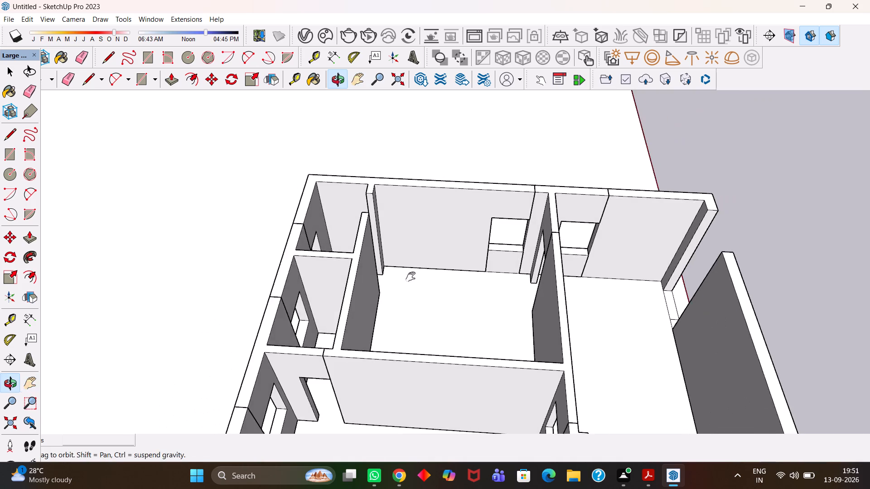
scroll(407, 265, "up", 4)
scroll(318, 213, "down", 1)
Place a guide 3' below the top edge on the end face of the partition stub beside the small corner room.
middle_click_drag(309, 201, 354, 280)
scroll(357, 282, "up", 6)
left_click_drag(319, 248, 343, 288)
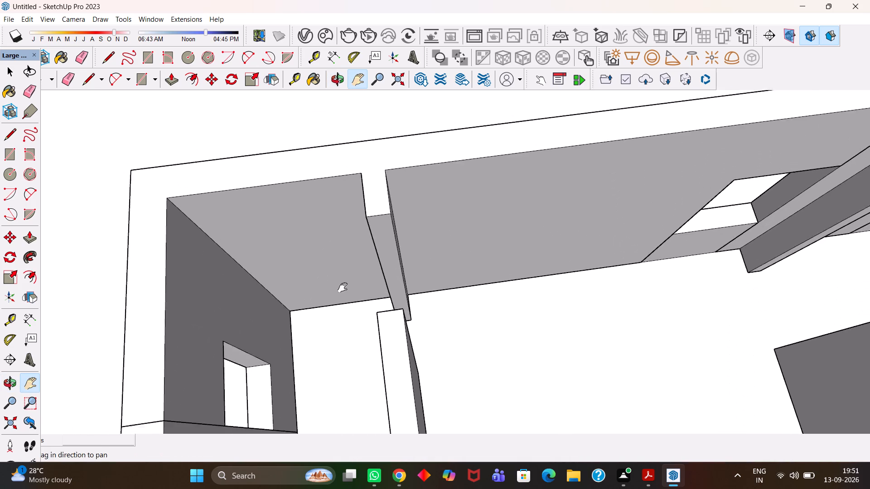
left_click_drag(343, 288, 343, 289)
scroll(369, 298, "up", 3)
key("h")
left_click_drag(349, 288, 388, 305)
scroll(388, 305, "down", 4)
middle_click(418, 326)
scroll(417, 324, "up", 3)
key("t")
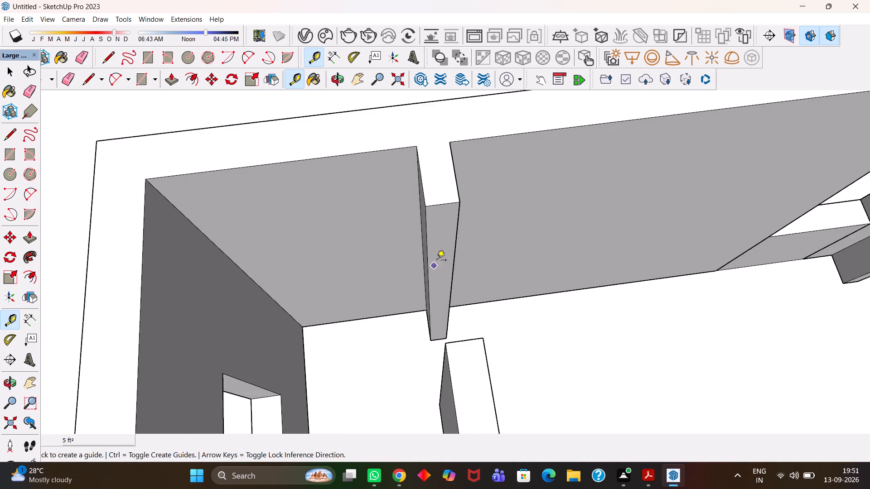
scroll(437, 261, "up", 1)
double_click(445, 182)
left_click(433, 185)
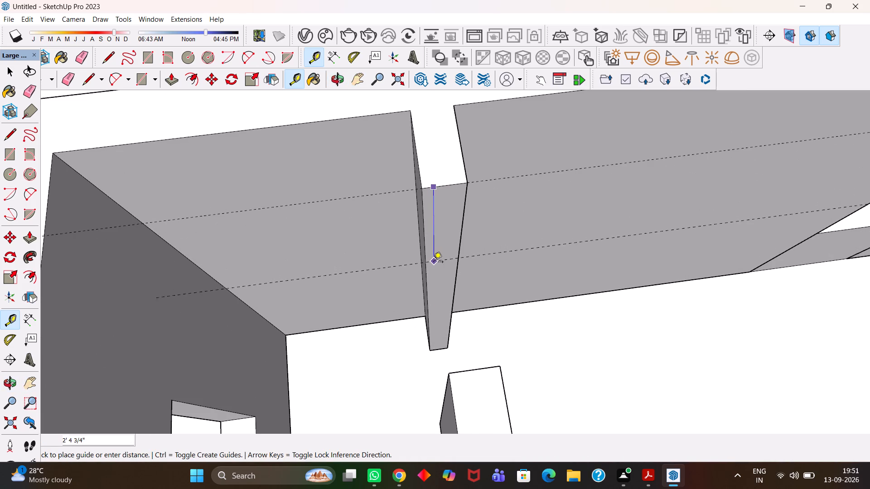
key("4")
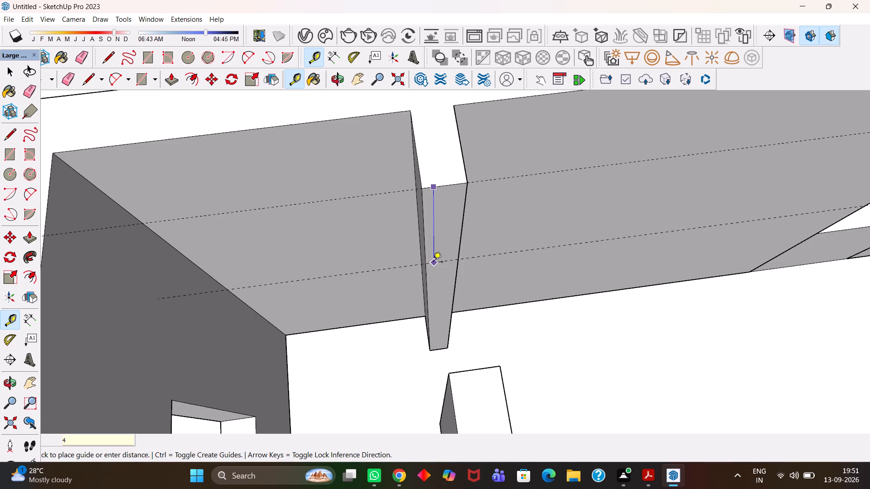
key("BackSpace")
type("3'")
key("Return")
Inside the corner wall's group, draw a line along the 3' guide to split the stub's end face.
key("space")
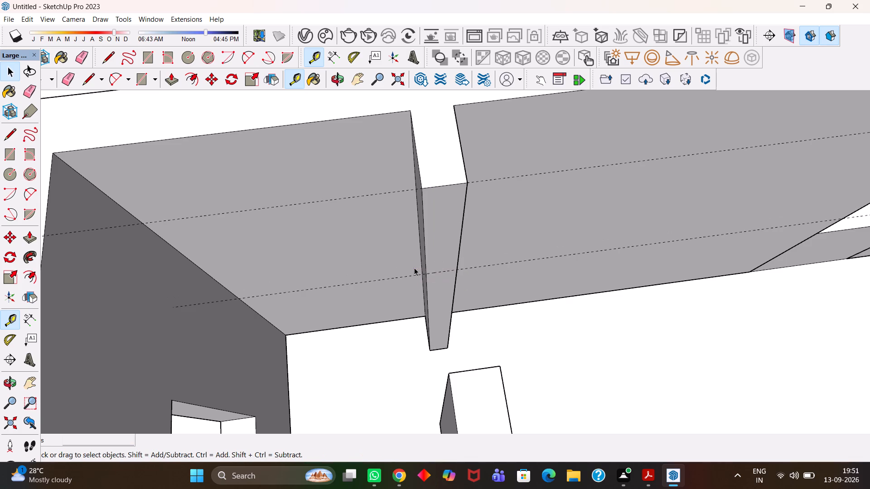
double_click(439, 262)
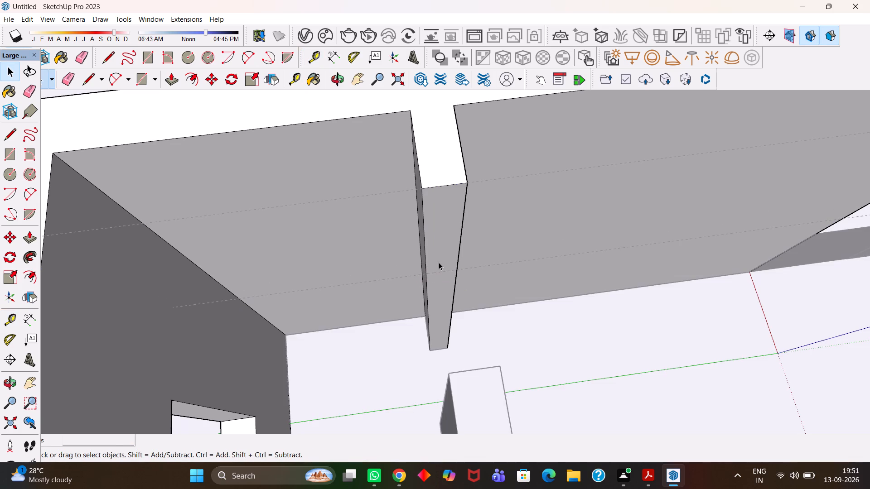
key("l")
key("Return")
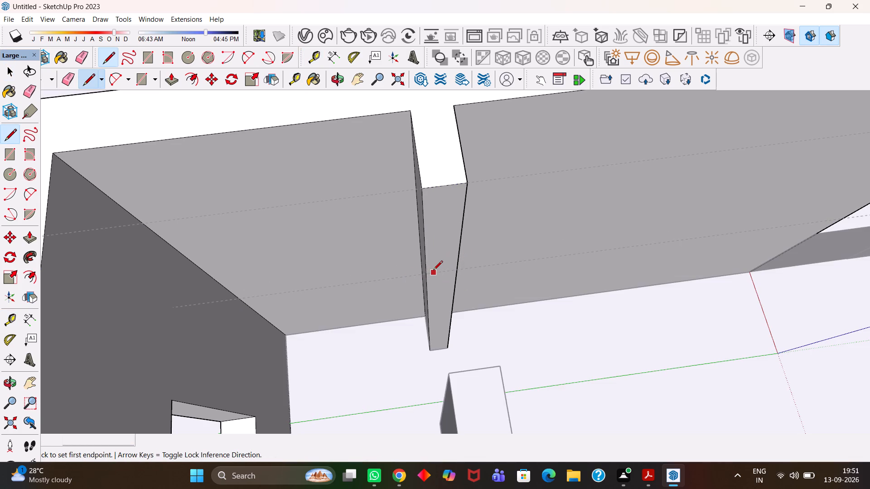
left_click(425, 272)
left_click(457, 271)
Extrude the upper part of the stub's end face 2' across the corner room's doorway as a lintel and close the group.
key("space")
left_click(447, 249)
scroll(447, 249, "down", 3)
key("p")
left_click(447, 249)
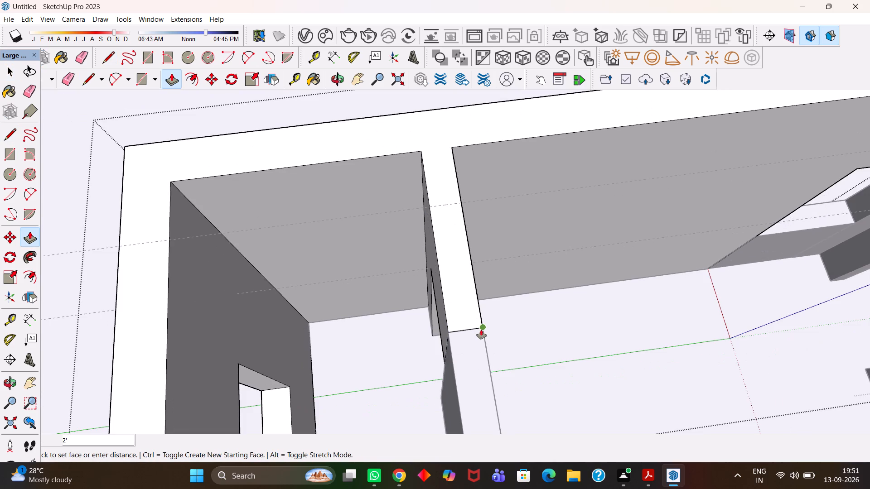
left_click(481, 330)
key("h")
scroll(421, 332, "down", 19)
key("space")
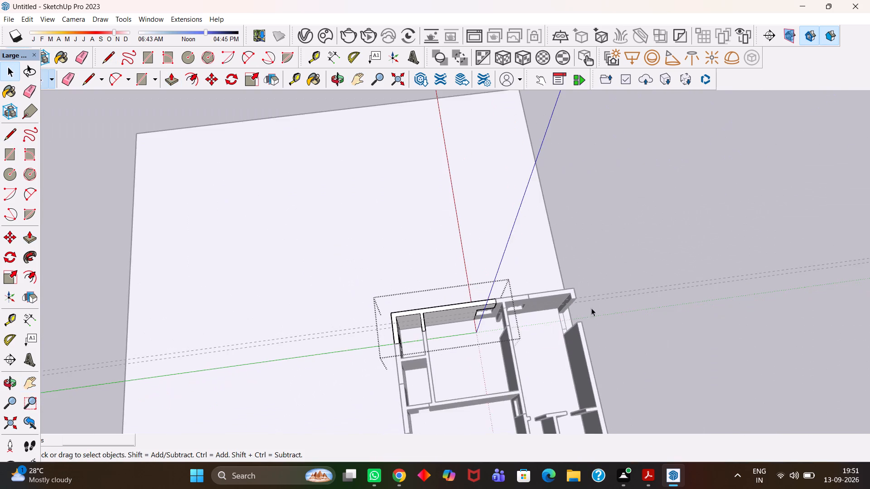
left_click(619, 256)
Examine the whole house on its slab, checking the wall openings and lintels.
scroll(450, 316, "up", 7)
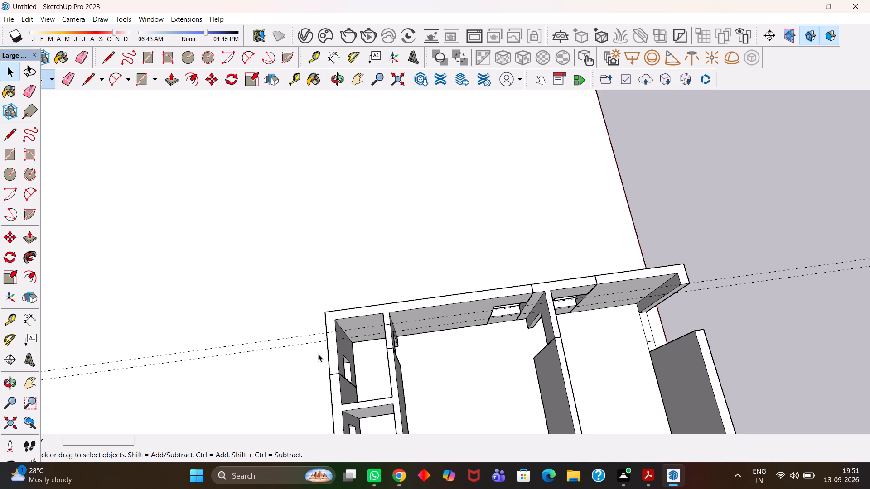
left_click(318, 354)
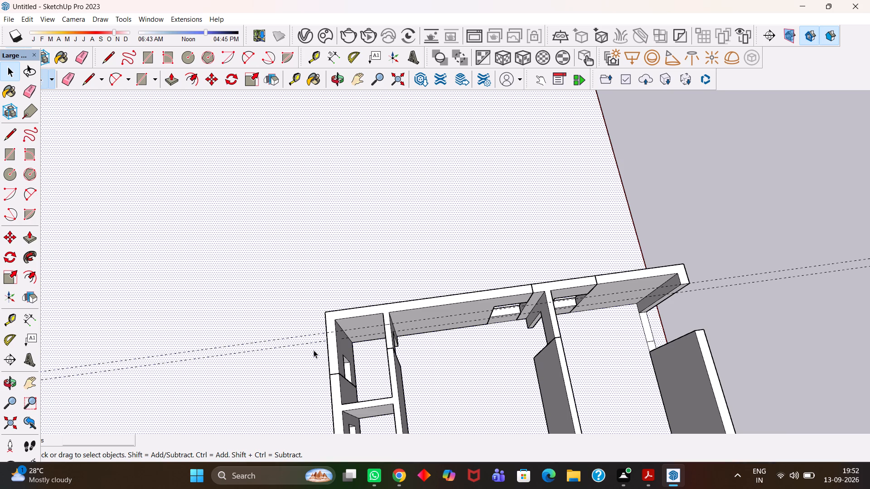
key("h")
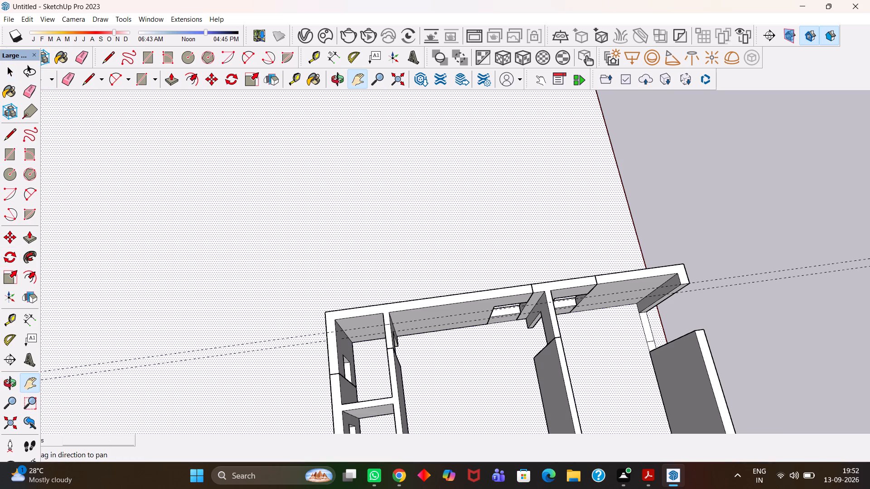
scroll(513, 353, "up", 3)
key("h")
scroll(513, 353, "down", 5)
left_click_drag(517, 374, 403, 259)
scroll(388, 236, "down", 6)
middle_click_drag(396, 287, 377, 212)
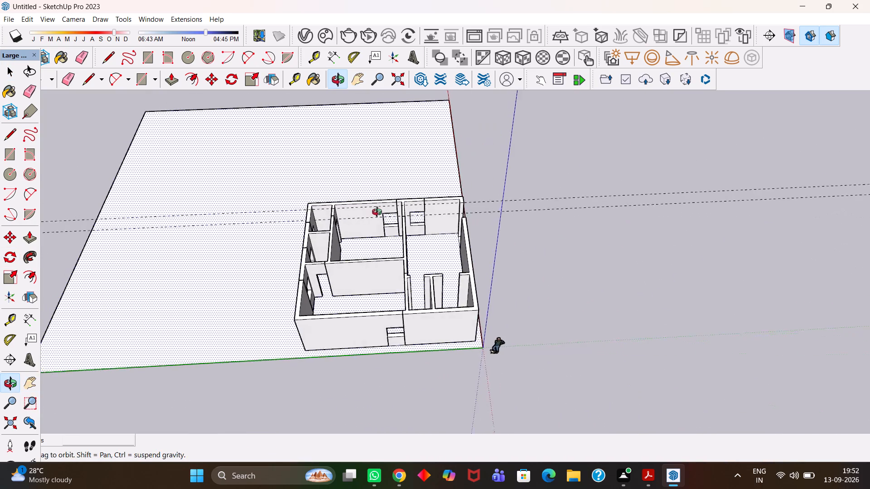
Erase the two leftover guide lines crossing the house.
middle_click_drag(377, 212, 381, 213)
scroll(381, 213, "up", 4)
key("e")
left_click_drag(555, 177, 564, 214)
Place a guide 3' below the top edge on the end face of the short outer-wall stub at the corner doorway.
scroll(477, 227, "up", 4)
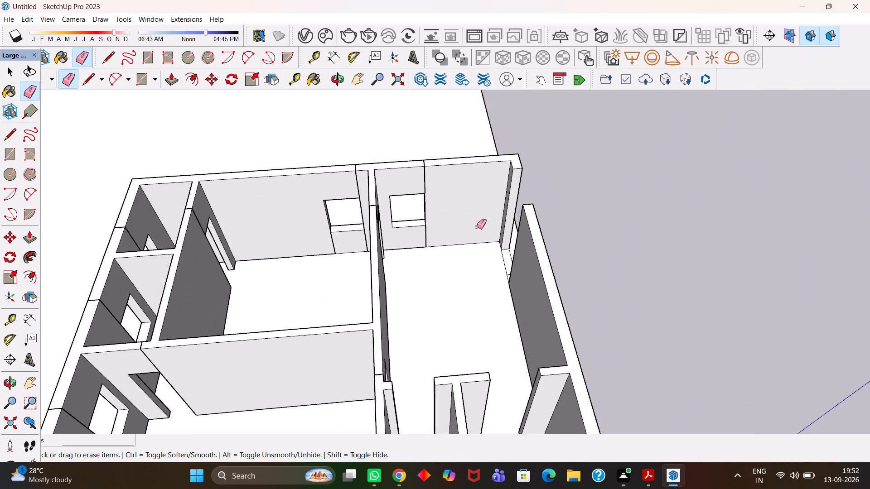
scroll(477, 227, "down", 2)
middle_click_drag(472, 229, 464, 264)
scroll(469, 236, "up", 3)
key("h")
left_click_drag(533, 216, 466, 314)
scroll(491, 277, "up", 6)
middle_click_drag(428, 267, 448, 276)
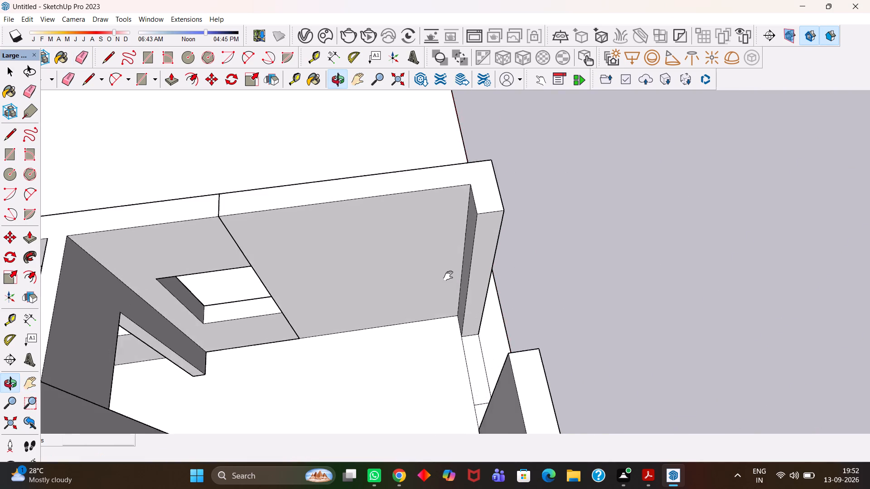
scroll(448, 276, "up", 2)
scroll(448, 276, "down", 2)
left_click_drag(461, 286, 439, 292)
key("t")
scroll(445, 291, "up", 1)
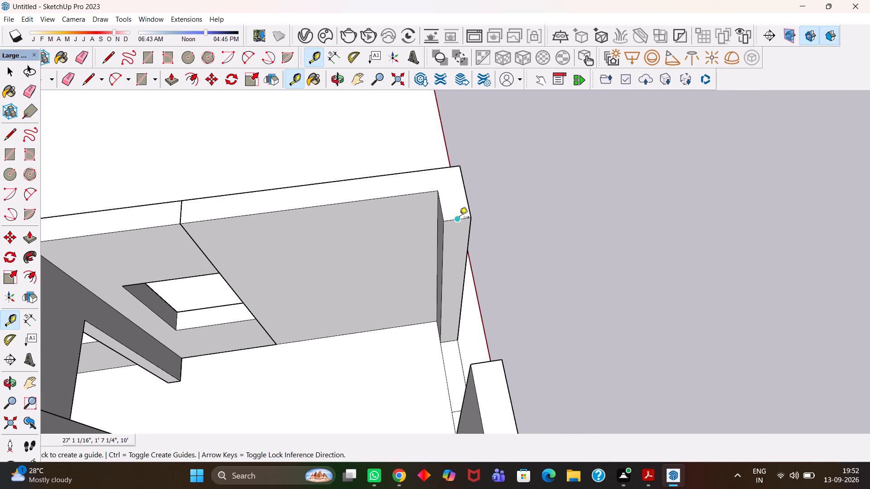
double_click(459, 218)
left_click(455, 223)
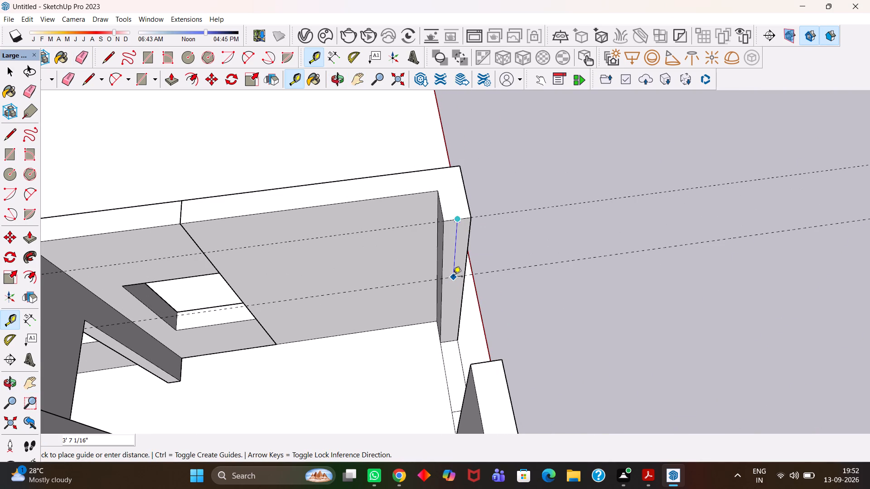
type("3'")
key("Return")
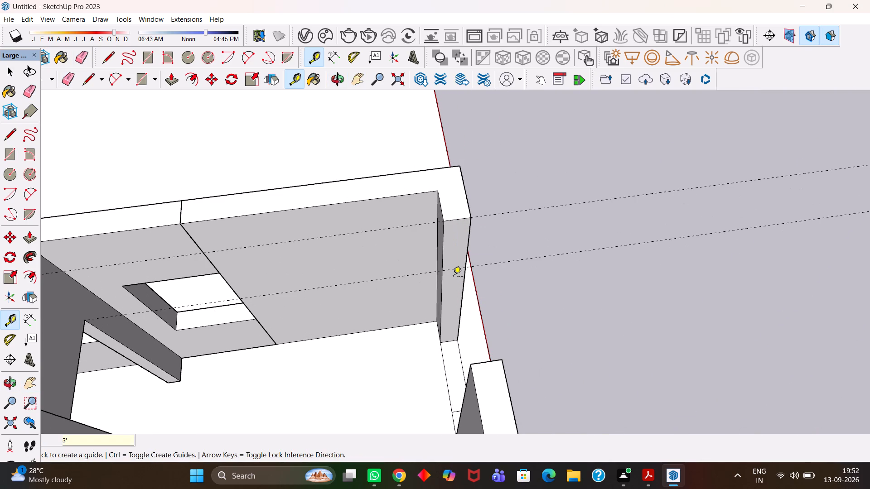
Draw a 9" line along the 3' guide to split the outer-wall stub's end face.
scroll(453, 277, "up", 2)
key("space")
double_click(453, 260)
left_click(453, 256)
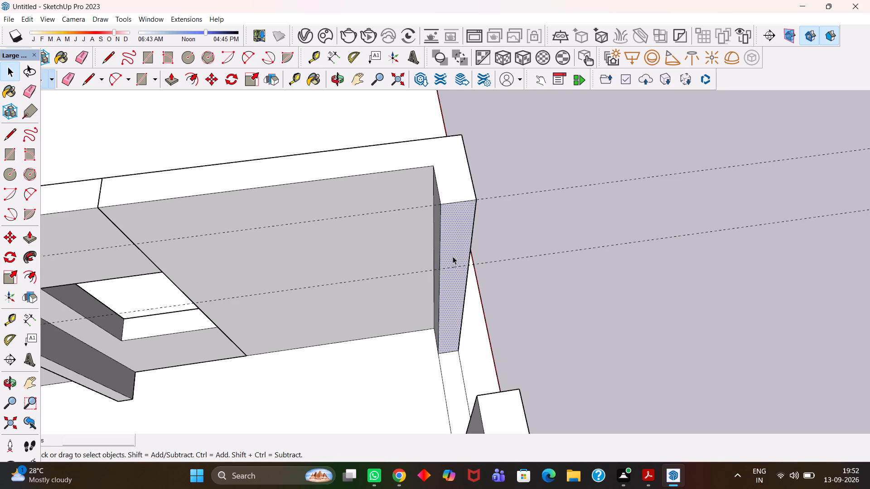
scroll(453, 256, "up", 2)
key("l")
left_click(438, 271)
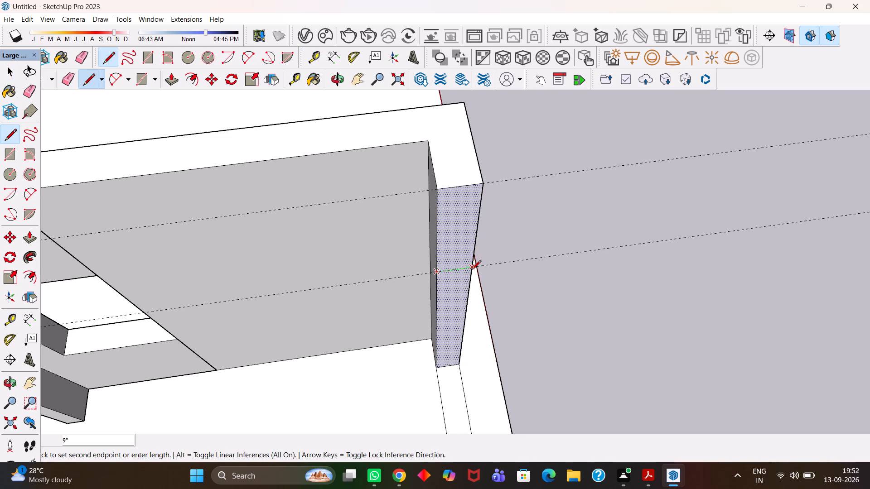
left_click(472, 270)
Extrude the upper part of the stub's end face across the corner doorway to the facing outer wall as a lintel.
key("space")
left_click(451, 241)
scroll(451, 241, "down", 4)
key("p")
left_click(451, 241)
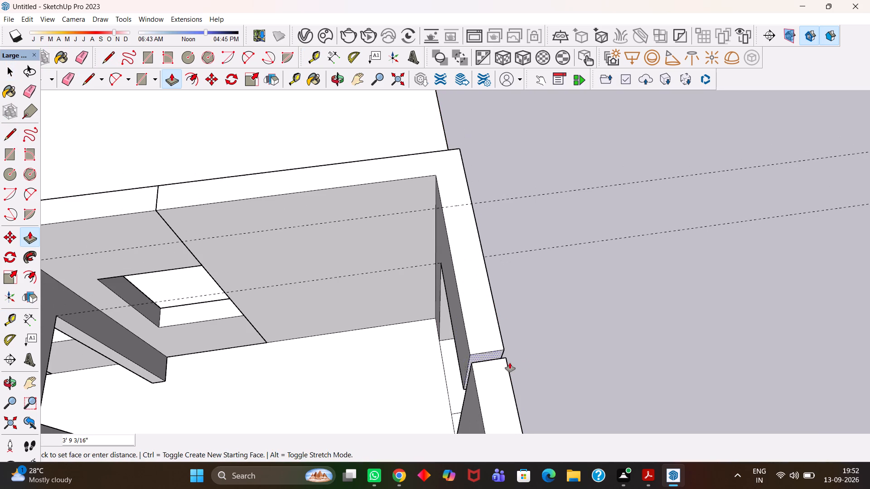
left_click(506, 360)
Erase the guide lines used for the outer doorway's lintel.
scroll(498, 373, "up", 2)
middle_click_drag(506, 386, 280, 361)
middle_click_drag(544, 418, 419, 399)
scroll(419, 399, "down", 2)
key("h")
left_click_drag(408, 403, 472, 342)
scroll(466, 351, "up", 3)
middle_click_drag(457, 367, 407, 369)
scroll(411, 370, "up", 1)
key("h")
scroll(419, 373, "down", 6)
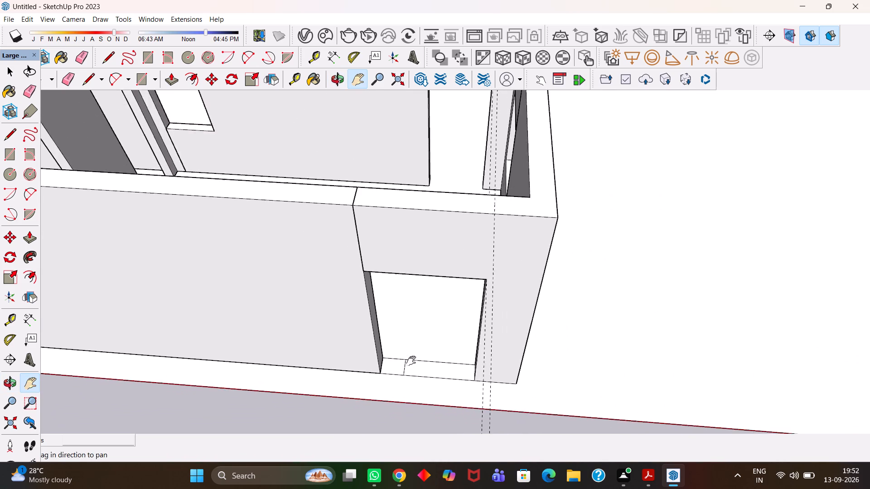
scroll(411, 361, "down", 1)
middle_click_drag(431, 360, 477, 377)
scroll(480, 374, "down", 2)
key("e")
left_click_drag(545, 415, 493, 415)
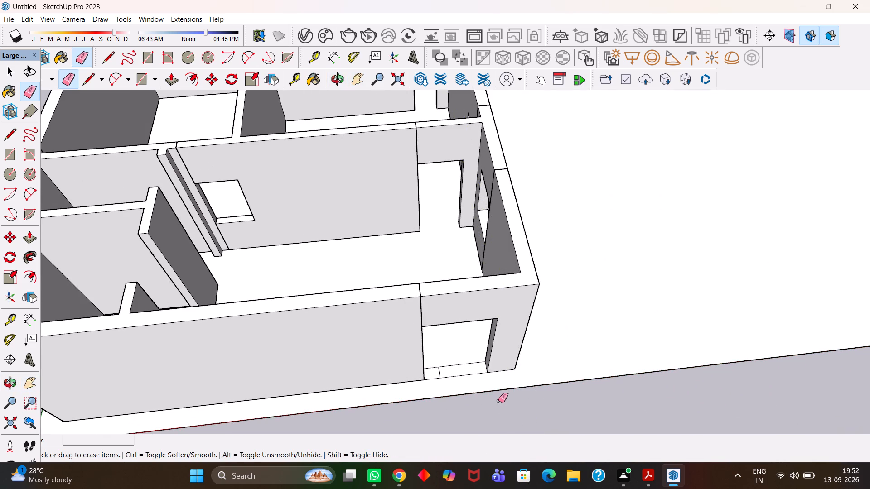
Place a guide 3' below the top edge on the partition's end face at the small corner room's open doorway.
scroll(498, 400, "down", 8)
key("h")
middle_click_drag(493, 358, 448, 365)
scroll(428, 361, "up", 3)
key("h")
middle_click_drag(334, 270, 356, 318)
key("h")
scroll(283, 321, "up", 2)
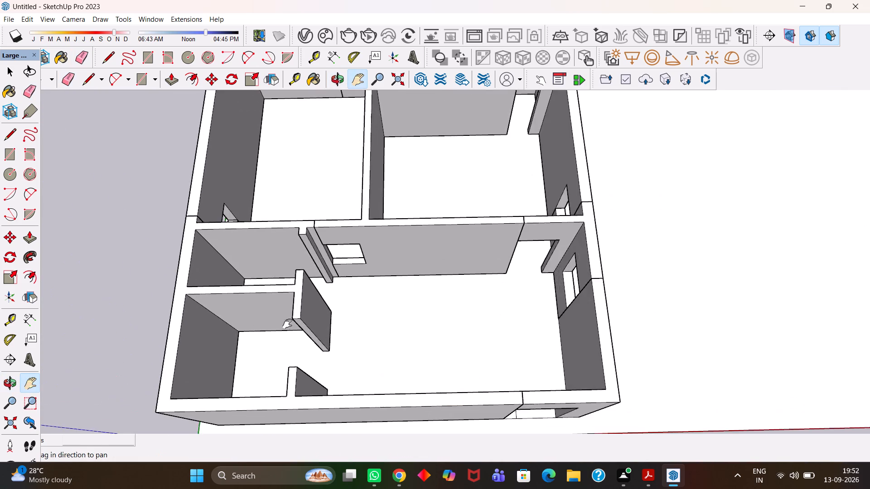
scroll(287, 324, "up", 4)
left_click_drag(295, 340, 348, 340)
middle_click_drag(356, 347, 362, 328)
scroll(361, 328, "up", 2)
key("h")
left_click_drag(380, 316, 406, 327)
middle_click_drag(419, 340, 418, 316)
scroll(419, 340, "up", 1)
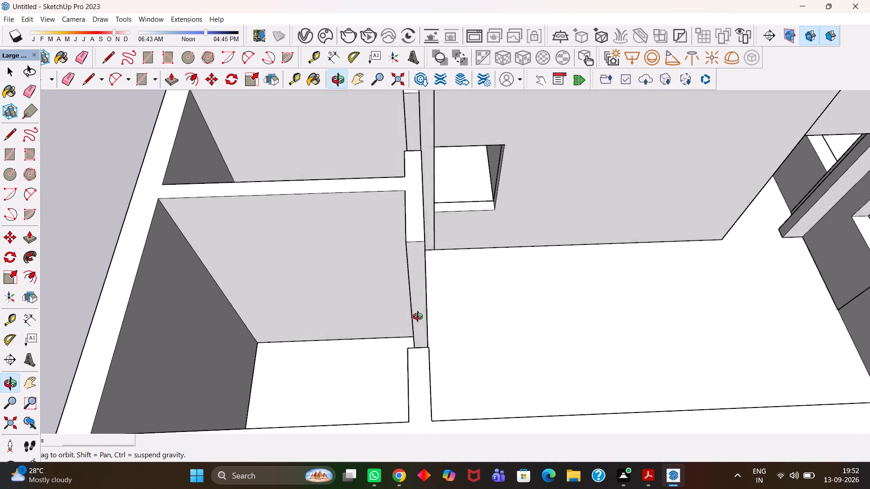
middle_click_drag(418, 316, 425, 319)
scroll(425, 319, "up", 1)
key("h")
left_click_drag(419, 291, 429, 317)
middle_click_drag(426, 328, 422, 326)
scroll(422, 326, "up", 1)
key("t")
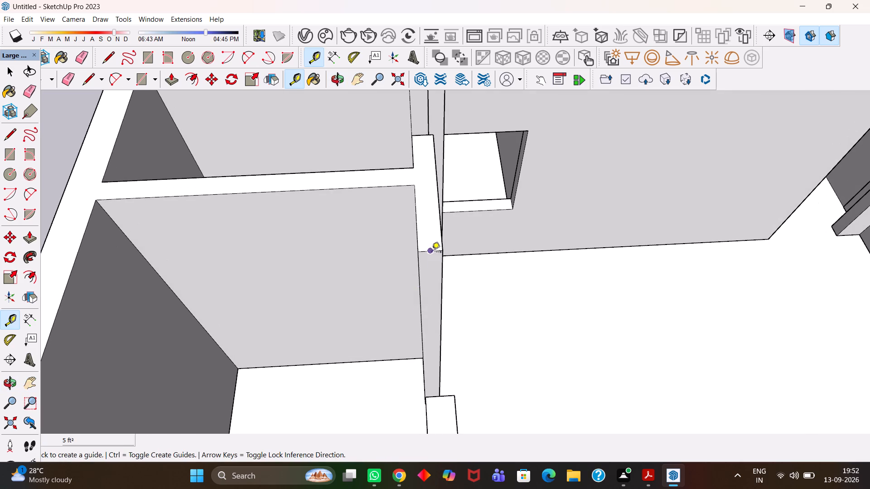
double_click(430, 252)
left_click(396, 254)
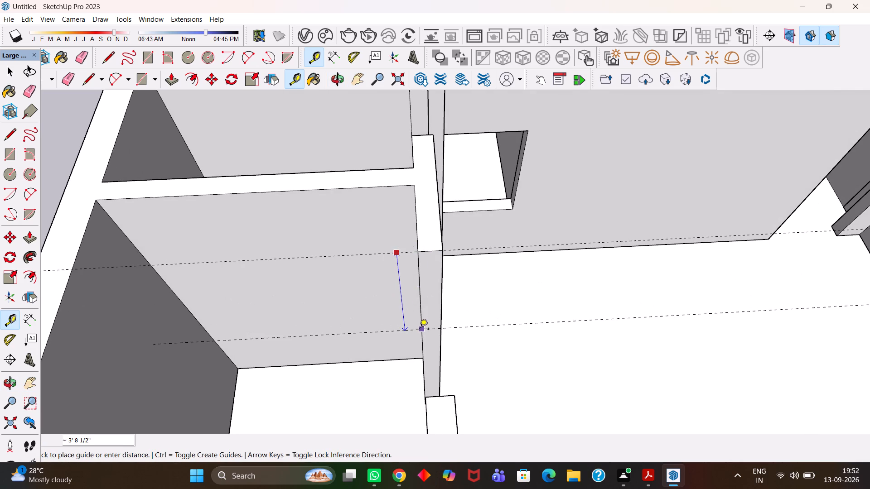
type("3'")
key("Return")
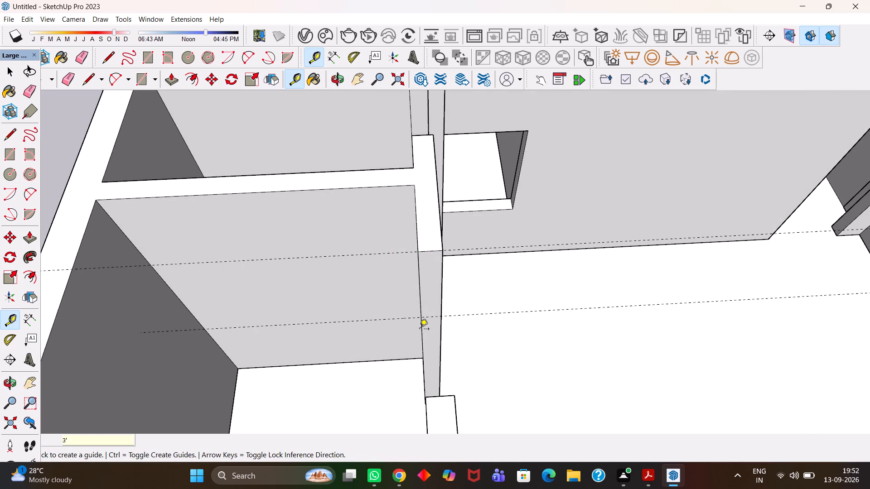
Inside the partition's group, draw a 6" line along the 3' guide to split the end face.
scroll(440, 283, "up", 1)
key("space")
left_click(434, 315)
double_click(425, 303)
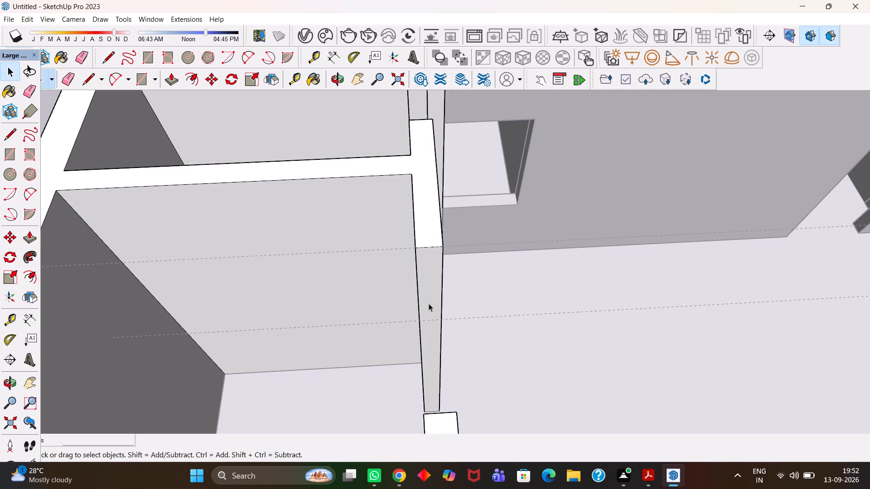
scroll(429, 304, "up", 3)
key("l")
left_click(446, 327)
left_click(416, 324)
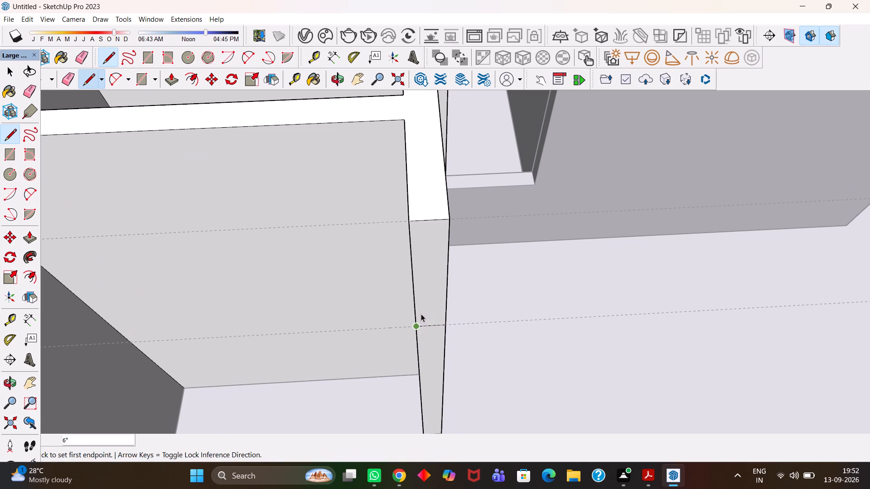
Extrude the upper part of the partition's end face across the corner room's doorway to the facing stub and close the group.
key("space")
left_click(430, 302)
scroll(433, 302, "down", 4)
key("p")
left_click(433, 302)
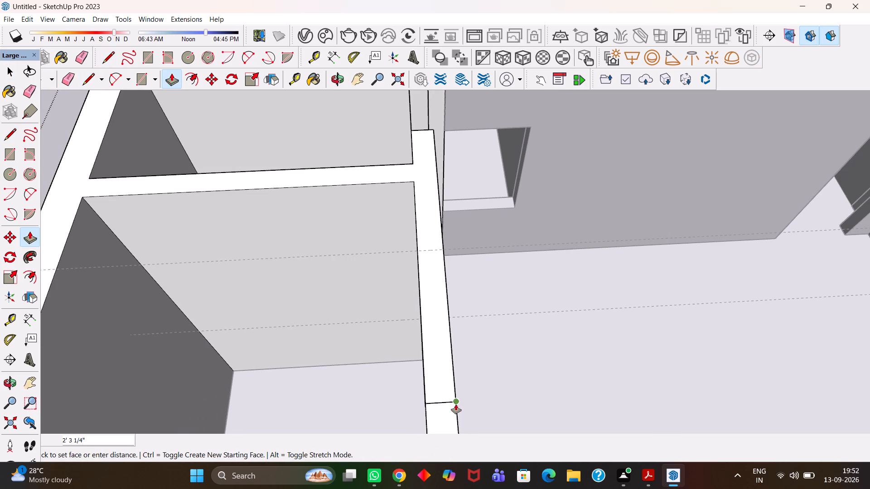
left_click(456, 405)
key("h")
scroll(440, 397, "down", 18)
key("space")
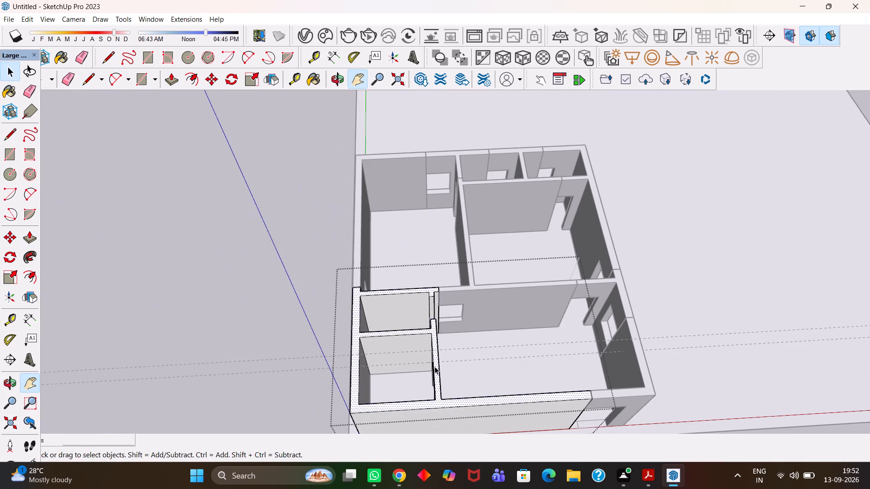
left_click(272, 267)
Erase the two guide lines used for the corner room's lintel.
scroll(410, 348, "up", 5)
scroll(410, 348, "down", 4)
key("e")
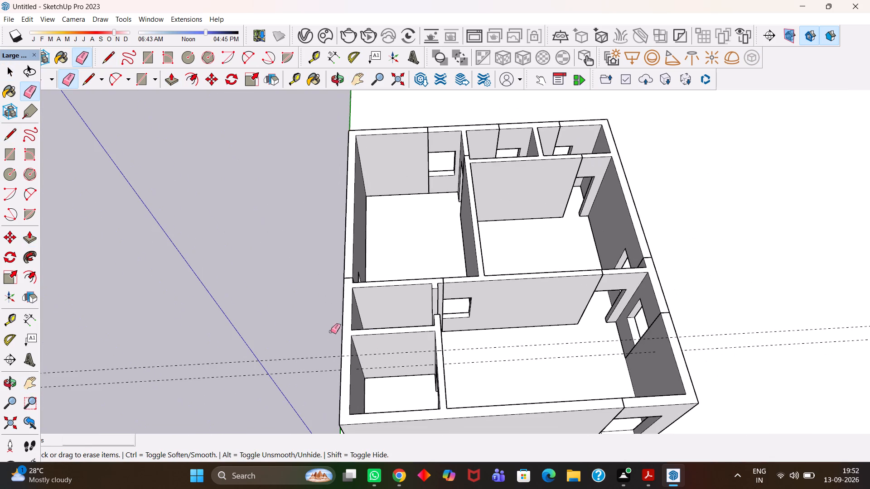
left_click_drag(327, 333, 307, 379)
Place a guide 3' below the top edge on the wall stub's end face at the adjoining small room's doorway.
key("h")
scroll(362, 376, "up", 4)
key("h")
left_click_drag(550, 367, 421, 328)
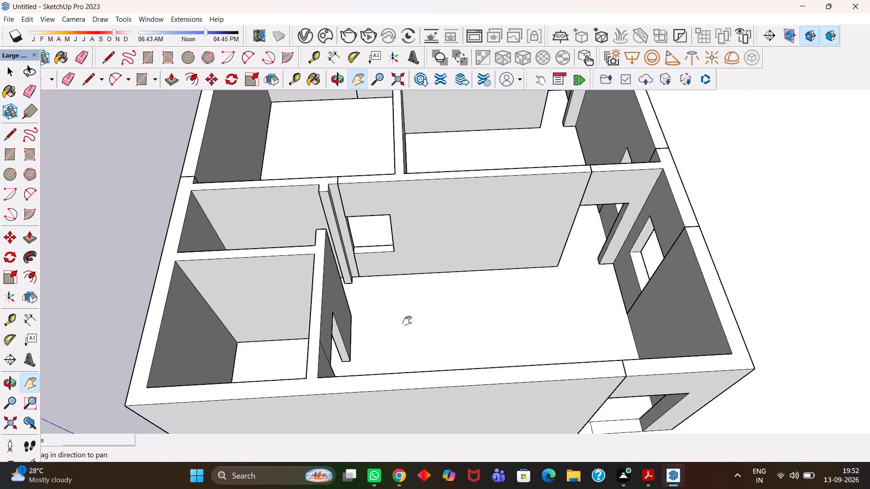
scroll(377, 302, "down", 4)
scroll(575, 263, "up", 3)
key("h")
middle_click_drag(358, 265, 333, 318)
key("h")
scroll(237, 264, "up", 4)
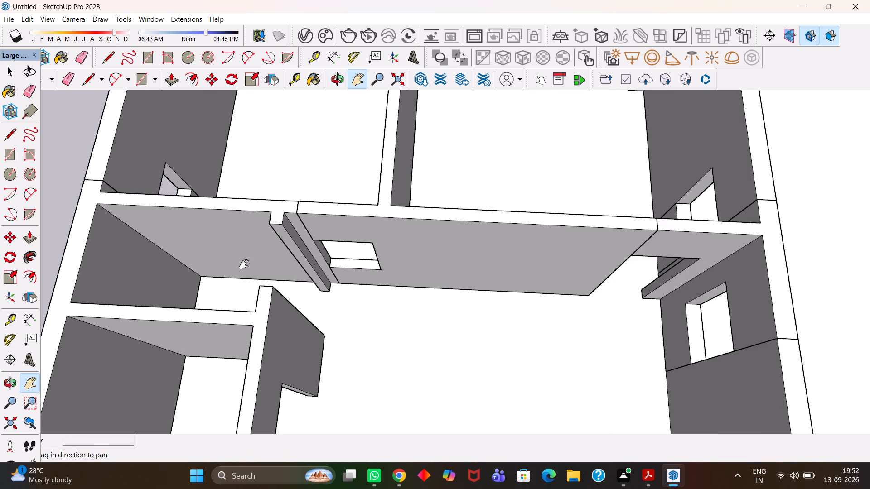
scroll(244, 264, "up", 3)
middle_click(266, 271)
left_click_drag(308, 267, 350, 312)
middle_click_drag(351, 318, 396, 278)
scroll(396, 278, "up", 1)
key("h")
left_click_drag(378, 255, 401, 300)
middle_click_drag(396, 314, 388, 311)
scroll(391, 312, "up", 2)
middle_click_drag(388, 311, 382, 308)
key("t")
double_click(376, 220)
left_click(377, 221)
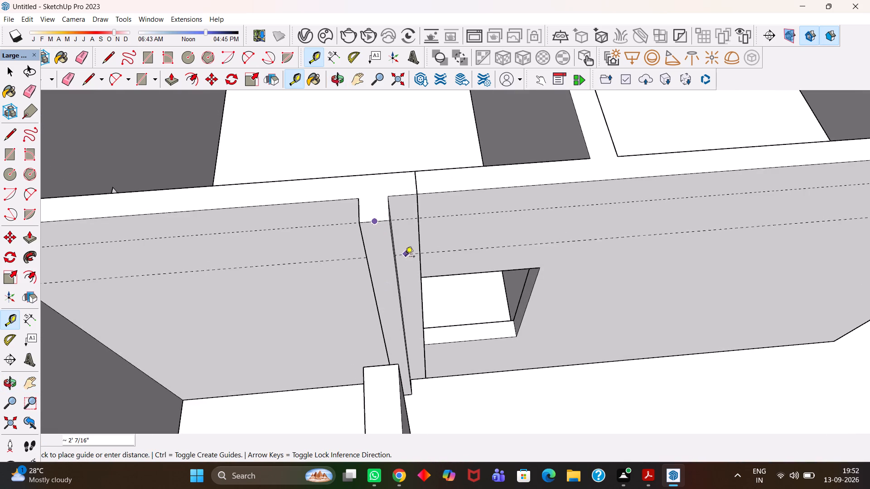
type("3'")
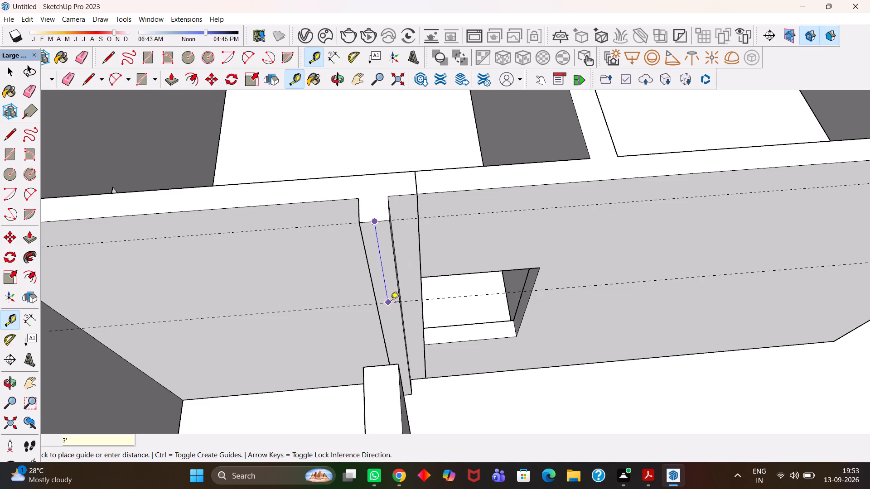
key("Return")
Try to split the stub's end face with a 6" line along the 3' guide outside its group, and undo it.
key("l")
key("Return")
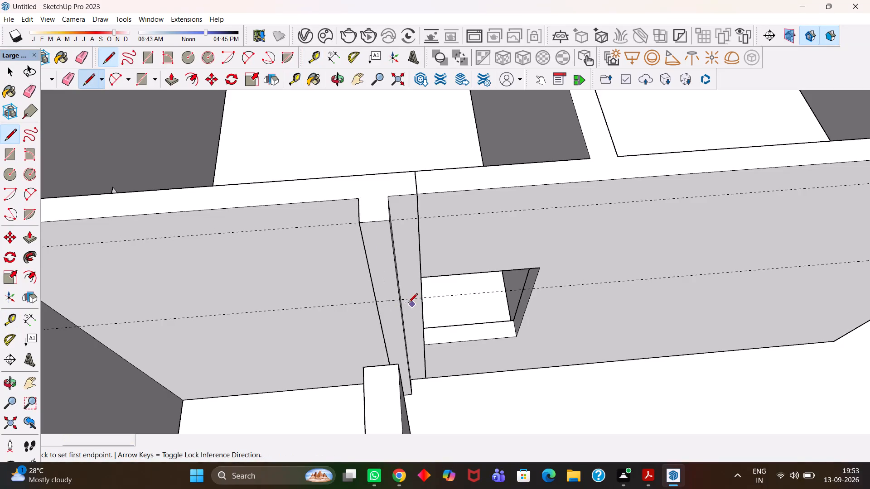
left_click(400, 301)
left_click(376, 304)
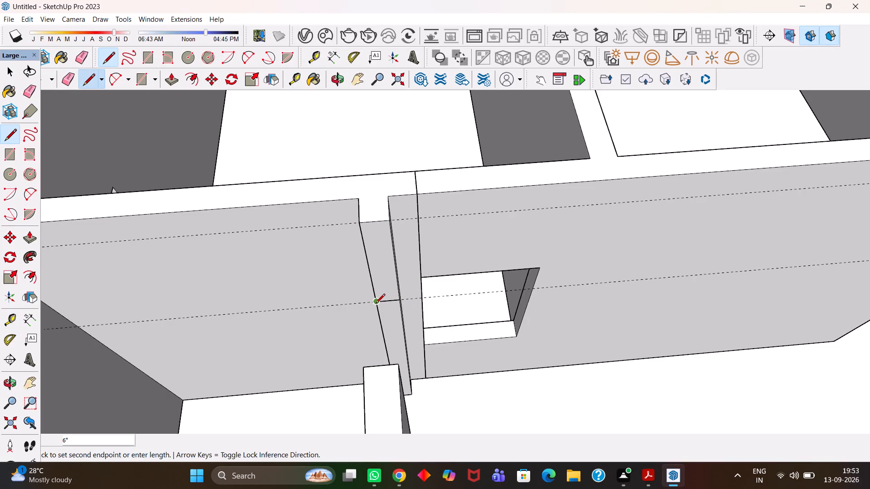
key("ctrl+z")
Open the stub's wall group and draw a line along the 3' guide to split its end face.
scroll(379, 304, "up", 3)
key("space")
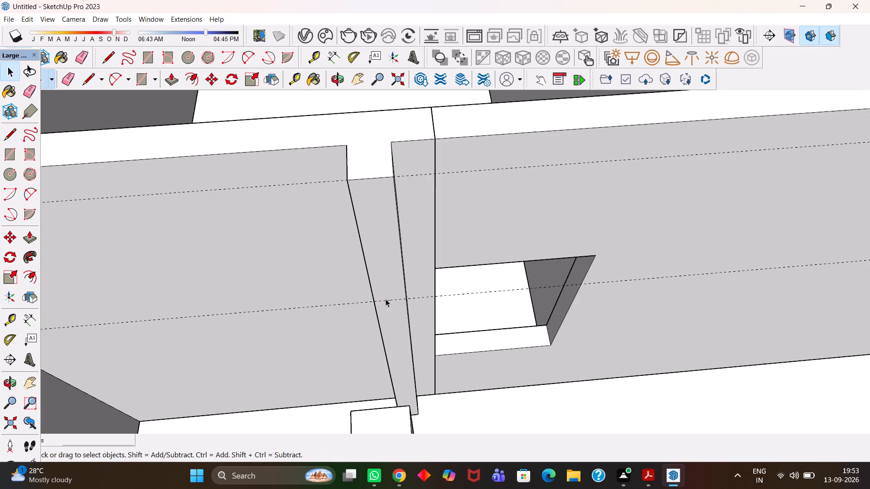
double_click(385, 295)
key("l")
left_click(405, 300)
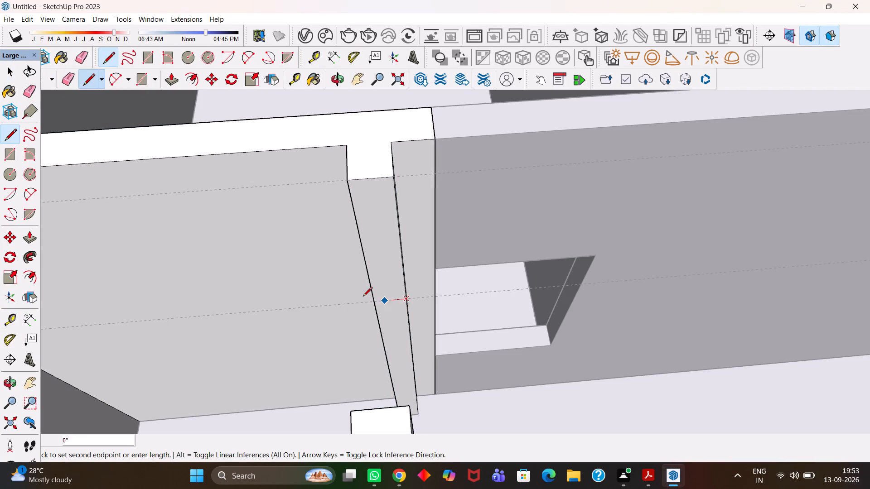
left_click(374, 305)
Extrude the upper part of the stub's end face 2' 6" across the small room's doorway as a lintel.
key("space")
left_click(382, 283)
scroll(382, 282, "down", 3)
key("p")
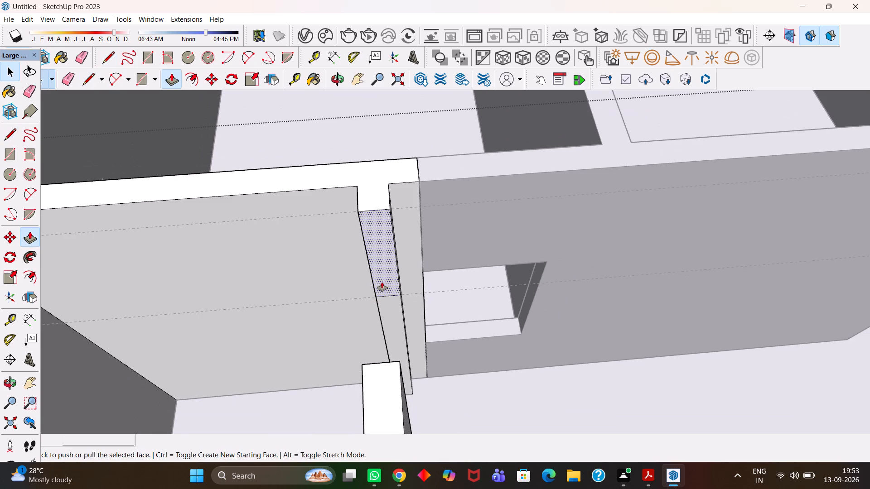
left_click(382, 282)
left_click(403, 365)
scroll(398, 362, "down", 4)
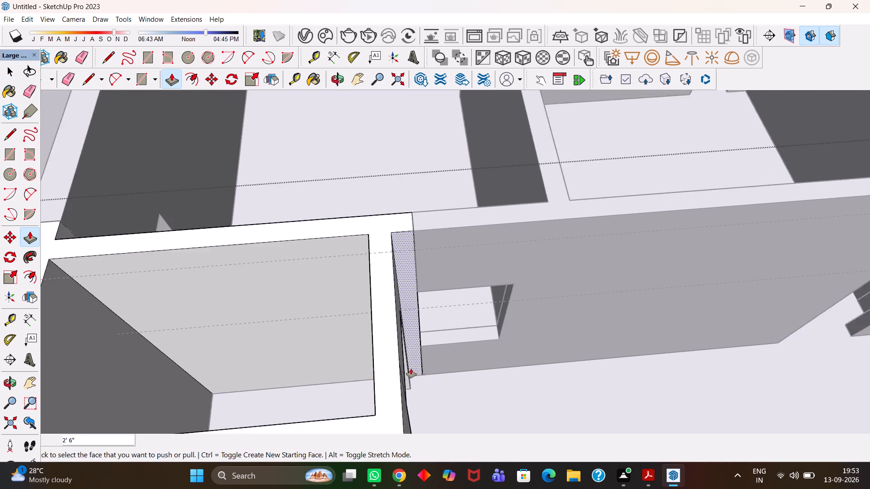
Erase the leftover seam lines on both faces of the wall where the small room's new doorway lintel joins it.
middle_click_drag(411, 369, 319, 346)
key("e")
left_click_drag(273, 297, 271, 308)
middle_click_drag(275, 310, 329, 325)
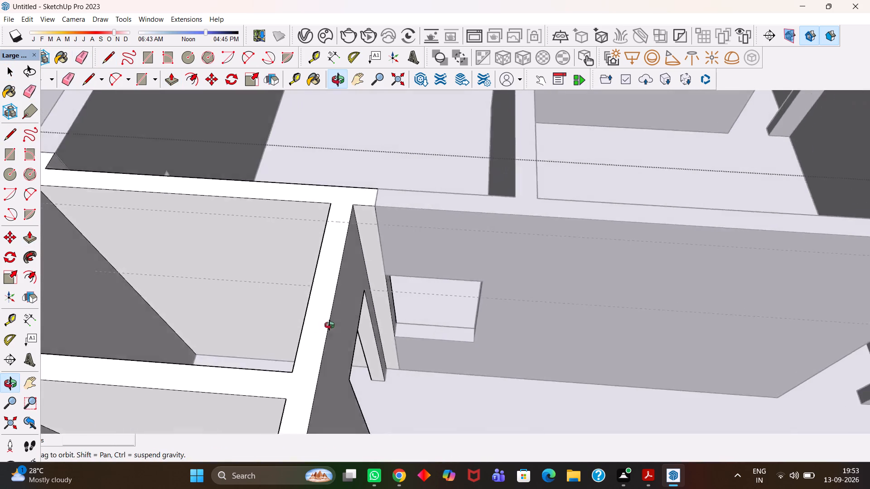
middle_click_drag(329, 325, 344, 318)
key("h")
left_click_drag(313, 304, 363, 326)
middle_click_drag(353, 344, 466, 330)
key("e")
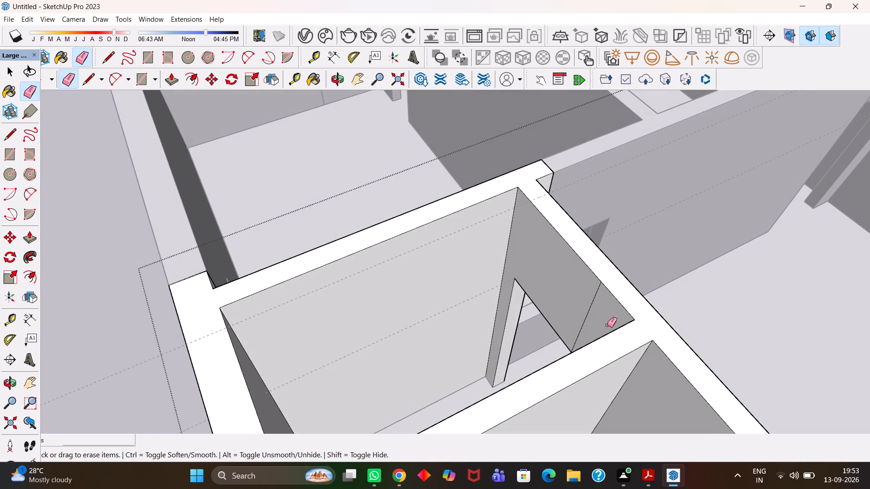
left_click_drag(607, 325, 582, 316)
Close the wall group and erase the leftover guide lines near the small room's doorway.
scroll(570, 309, "down", 17)
key("h")
scroll(580, 307, "up", 1)
middle_click_drag(580, 308, 538, 311)
scroll(538, 311, "down", 5)
key("space")
double_click(384, 263)
scroll(609, 322, "up", 2)
middle_click_drag(561, 315, 525, 319)
scroll(525, 319, "down", 1)
key("h")
left_click_drag(433, 329, 476, 304)
middle_click(476, 304)
key("e")
left_click_drag(415, 277, 414, 318)
Inspect the whole house model from several angles, checking the walls, doorway lintels and window openings.
key("h")
scroll(414, 318, "up", 2)
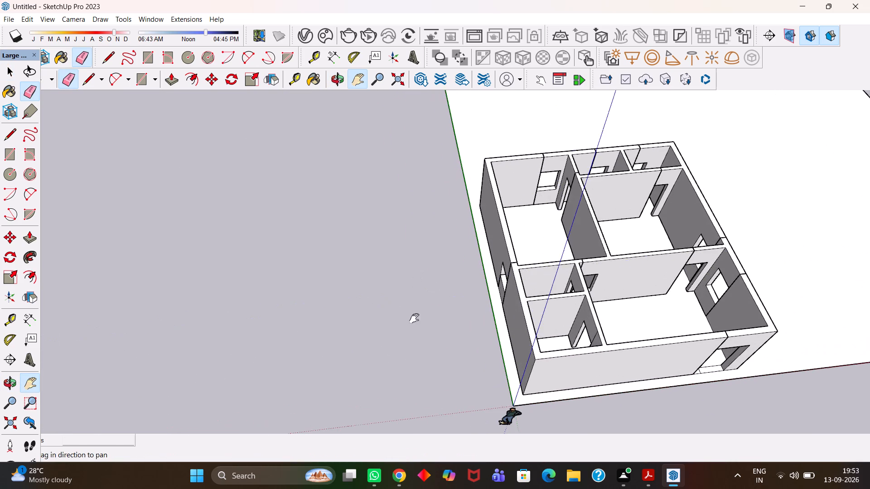
left_click_drag(734, 345, 511, 344)
scroll(484, 321, "up", 6)
key("h")
scroll(483, 319, "down", 4)
middle_click_drag(475, 276, 469, 313)
scroll(469, 313, "up", 3)
key("h")
scroll(460, 309, "down", 4)
left_click_drag(440, 220, 472, 333)
scroll(397, 293, "up", 4)
scroll(394, 291, "down", 5)
middle_click_drag(356, 280, 478, 285)
scroll(404, 319, "up", 1)
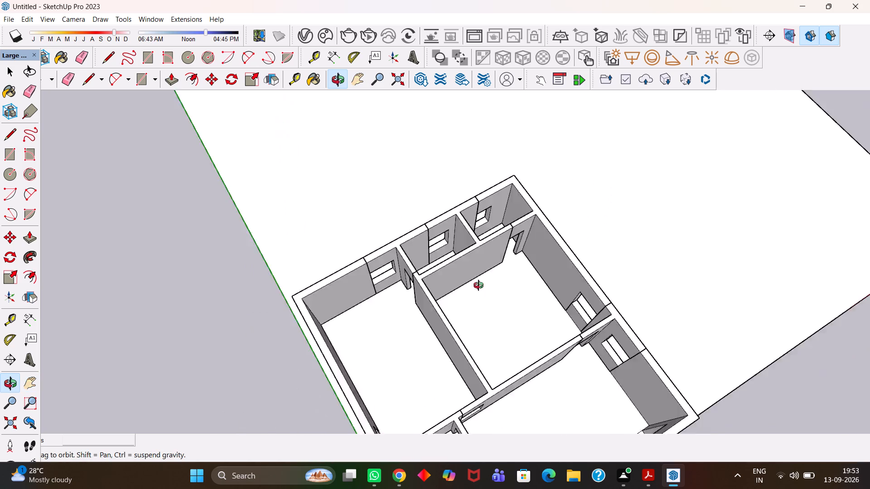
scroll(478, 285, "up", 1)
middle_click_drag(478, 285, 584, 224)
scroll(512, 256, "up", 3)
key("h")
scroll(459, 253, "down", 4)
middle_click_drag(548, 270, 372, 359)
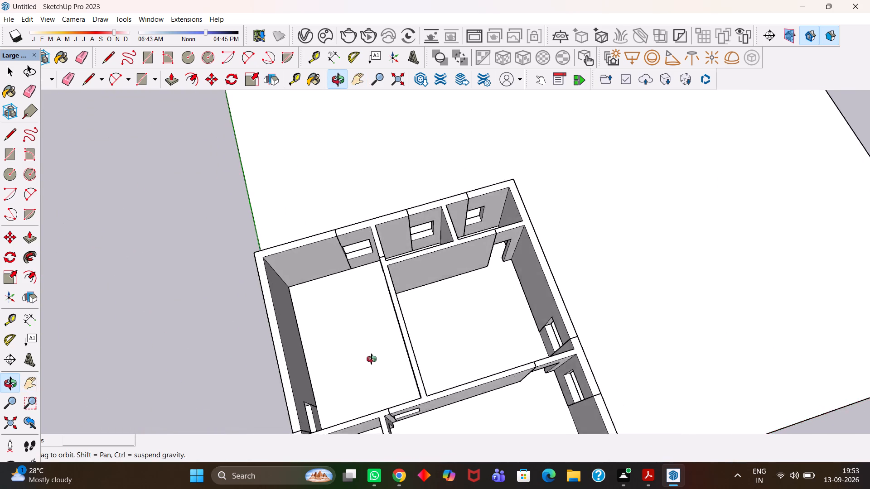
middle_click_drag(372, 359, 371, 367)
key("h")
scroll(423, 352, "down", 4)
left_click_drag(430, 364, 406, 236)
scroll(361, 322, "up", 7)
middle_click_drag(422, 319, 244, 288)
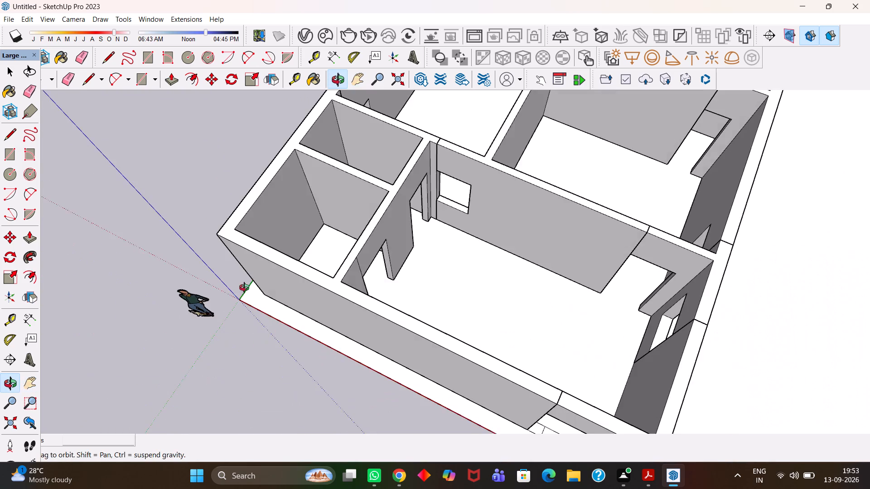
middle_click_drag(244, 288, 253, 279)
scroll(248, 283, "up", 1)
scroll(393, 212, "down", 4)
middle_click_drag(415, 188, 497, 264)
key("h")
scroll(497, 264, "up", 1)
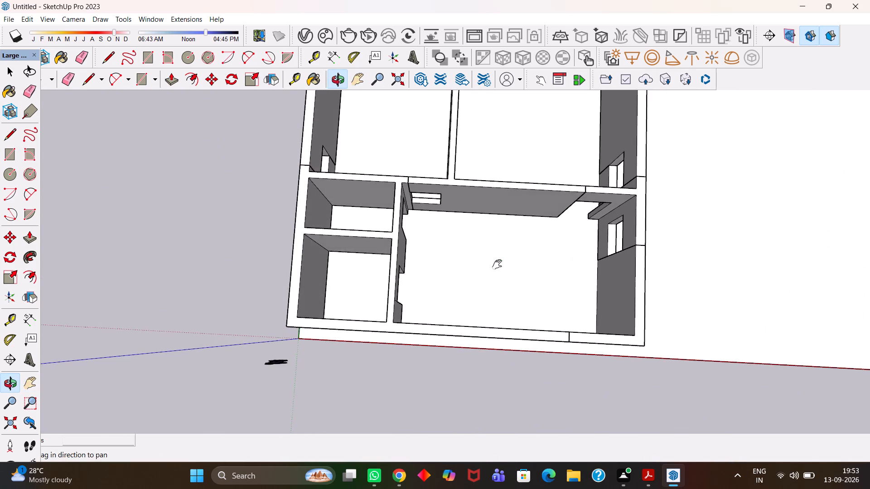
scroll(497, 264, "down", 4)
middle_click_drag(479, 293, 517, 221)
scroll(517, 221, "up", 1)
key("h")
scroll(469, 295, "up", 1)
scroll(468, 297, "down", 3)
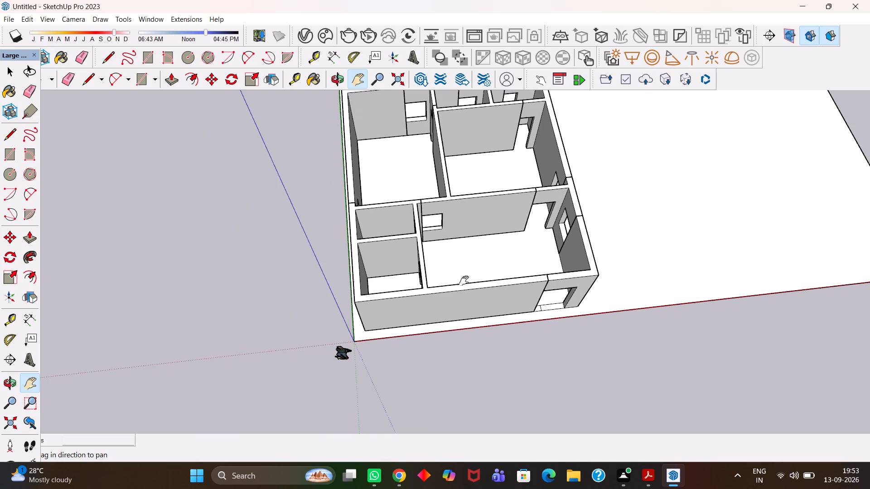
Start saving the model and choose the rukiya folder as its location.
key("ctrl+s")
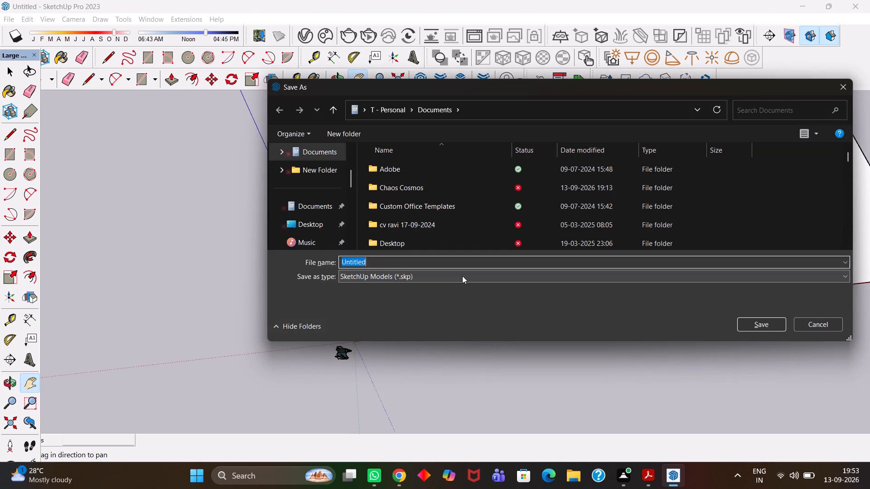
scroll(314, 215, "down", 2)
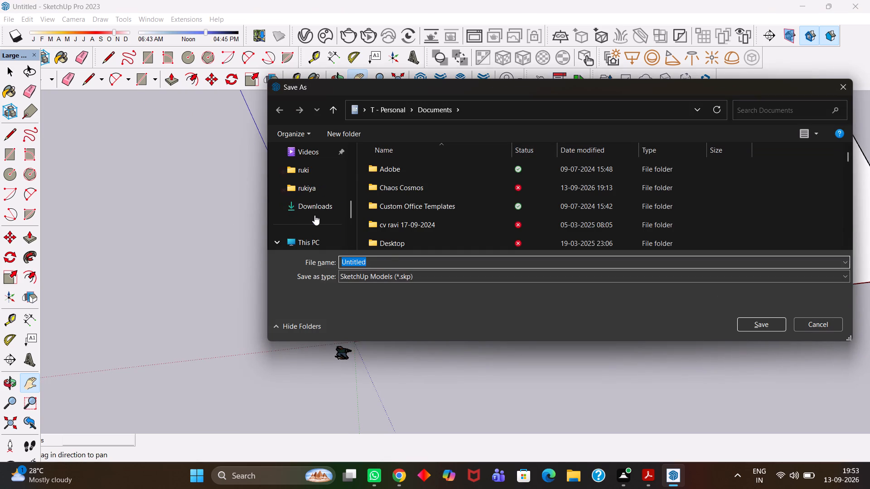
scroll(314, 215, "up", 1)
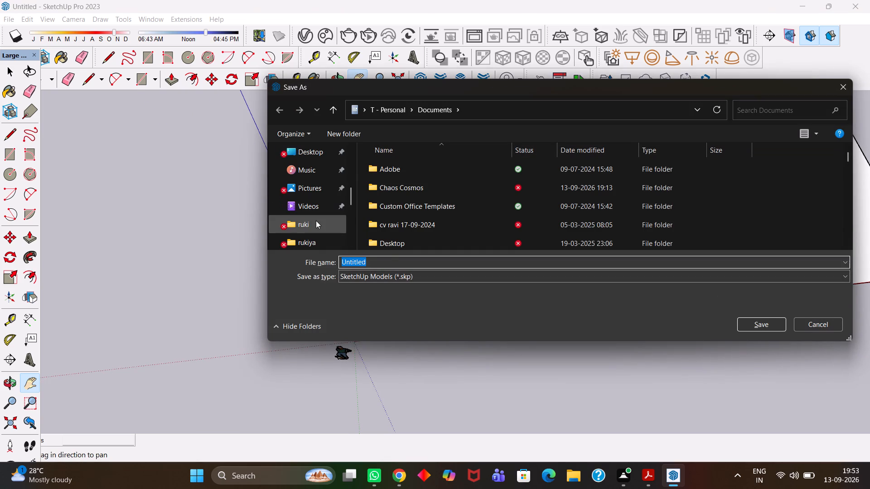
left_click(321, 240)
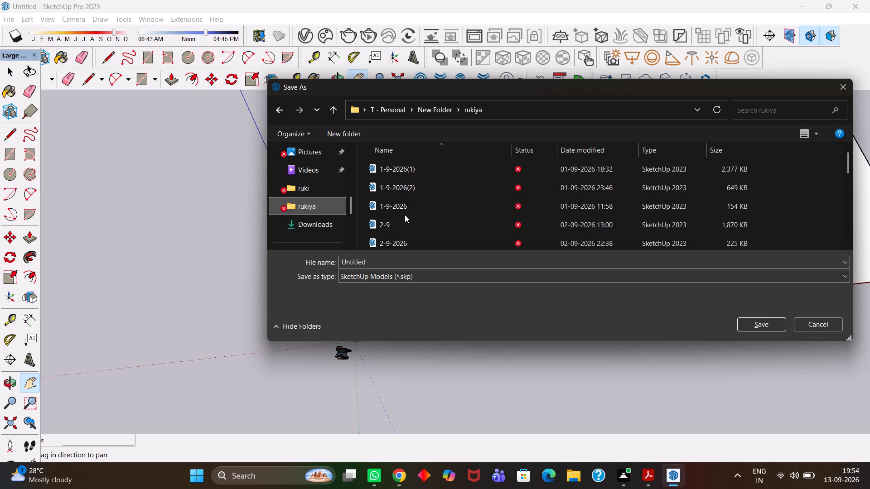
Replace the default file name with 13-9-2026.
scroll(405, 215, "up", 4)
left_click(374, 262)
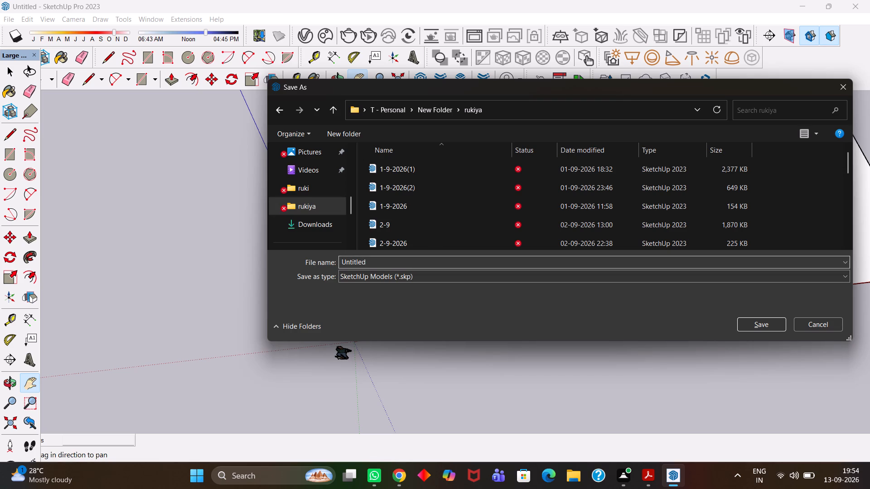
key("BackSpace")
key("BackSpace")
key("BackSpace")
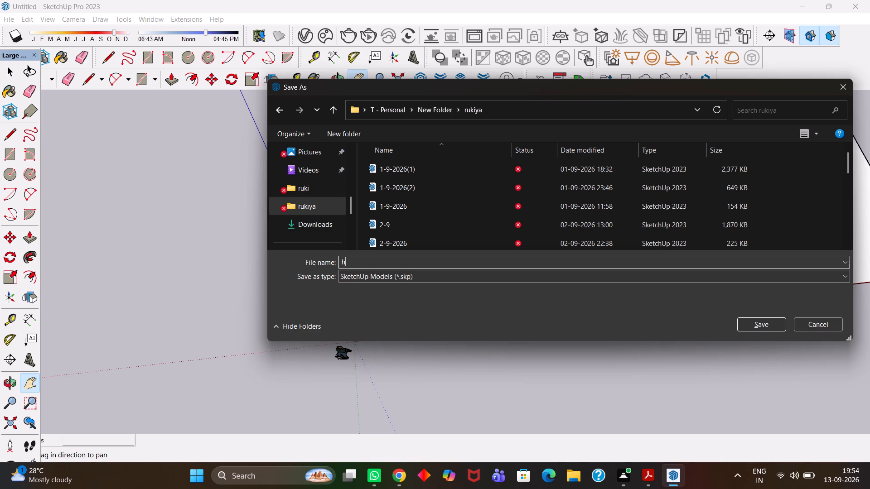
key("h")
key("BackSpace")
key("BackSpace")
type("13-6")
key("BackSpace")
key("9")
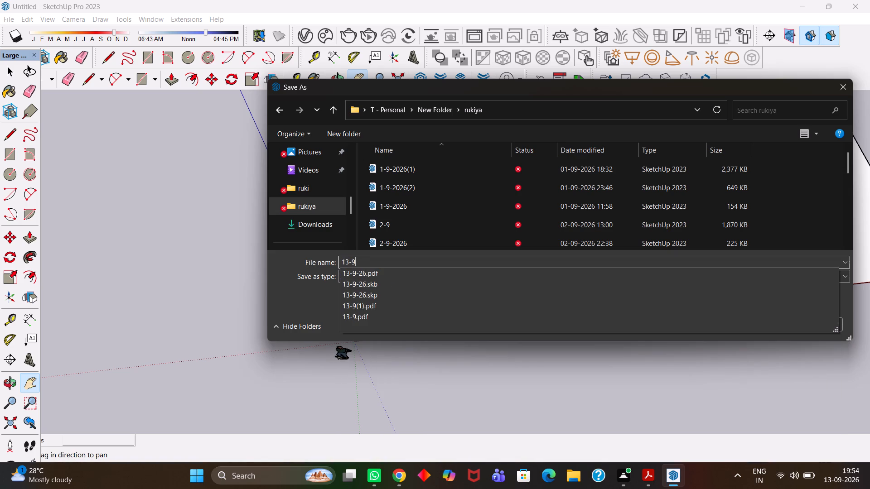
key("minus")
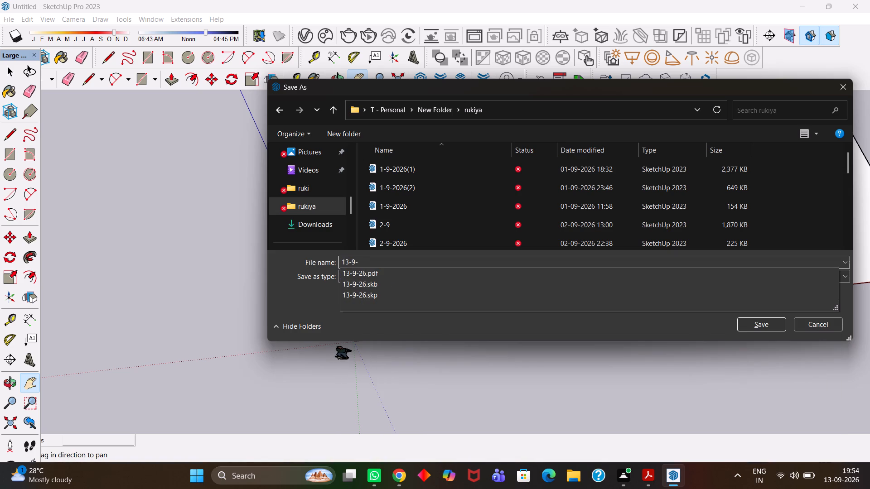
type("26")
key("BackSpace")
key("BackSpace")
type("2026")
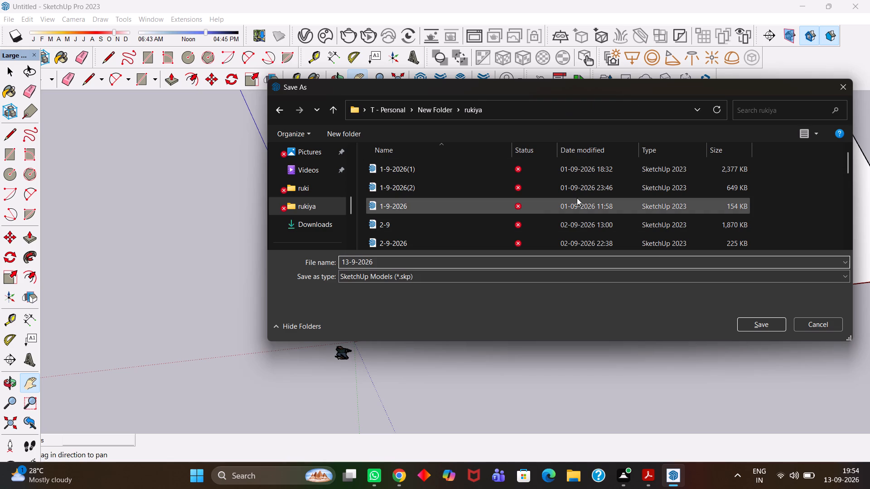
Check the folder's existing files, append (1) to make the file name 13-9-2026(1), and save the SketchUp model.
scroll(453, 206, "down", 6)
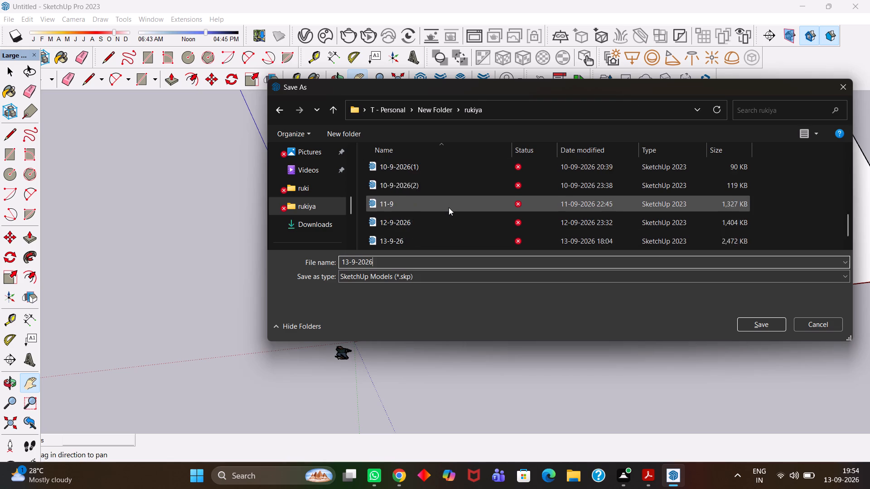
scroll(449, 207, "down", 5)
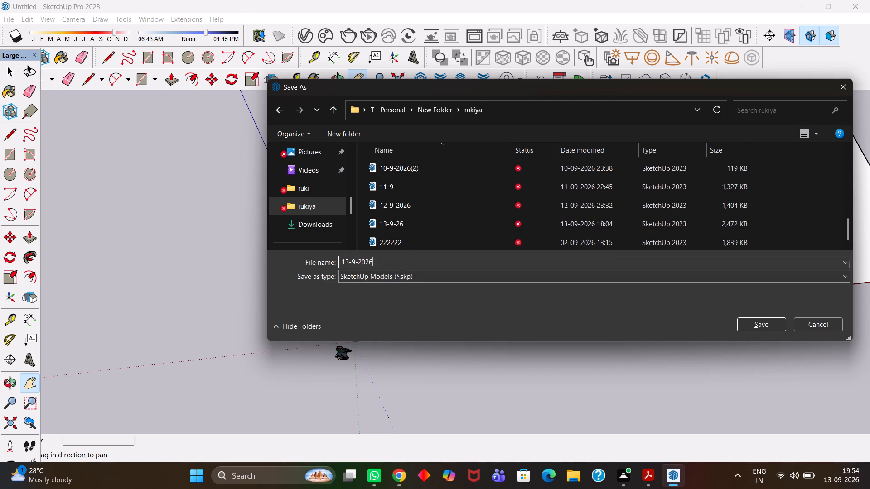
left_click(383, 261)
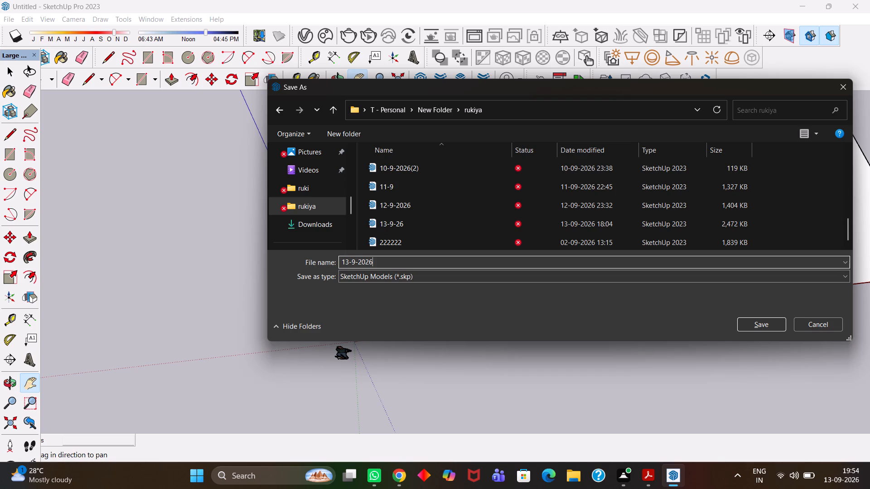
left_click(387, 263)
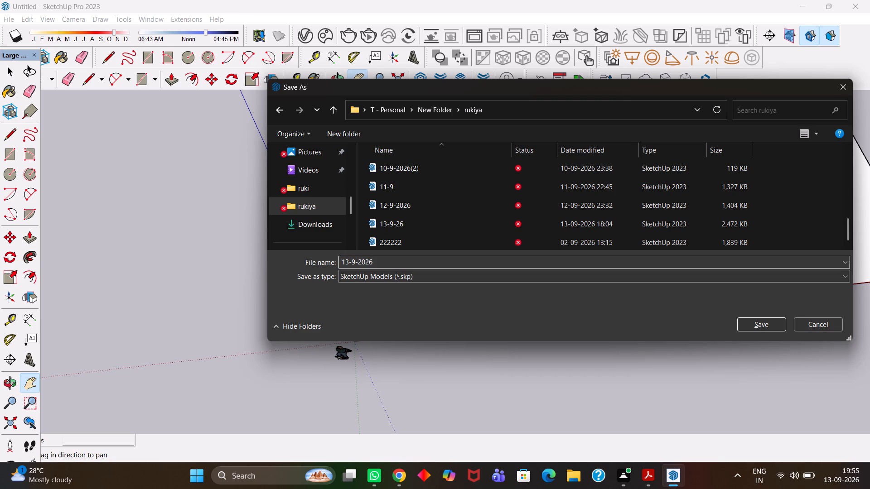
left_click(379, 260)
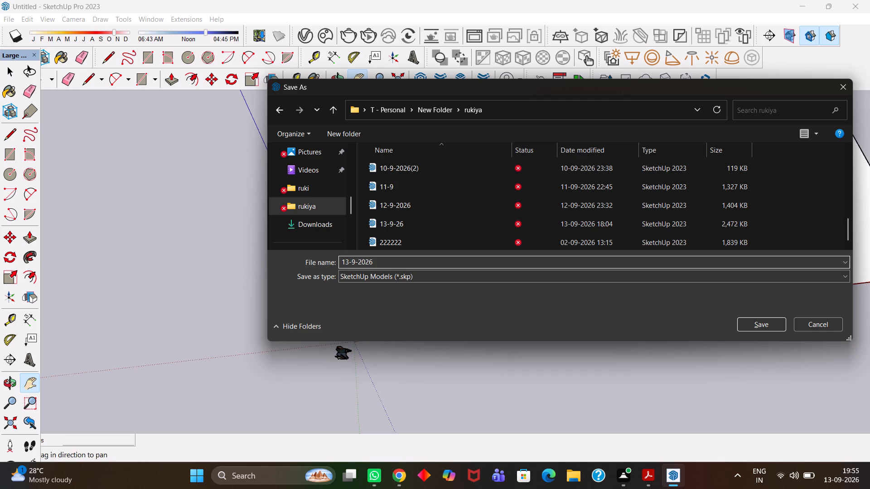
left_click(385, 264)
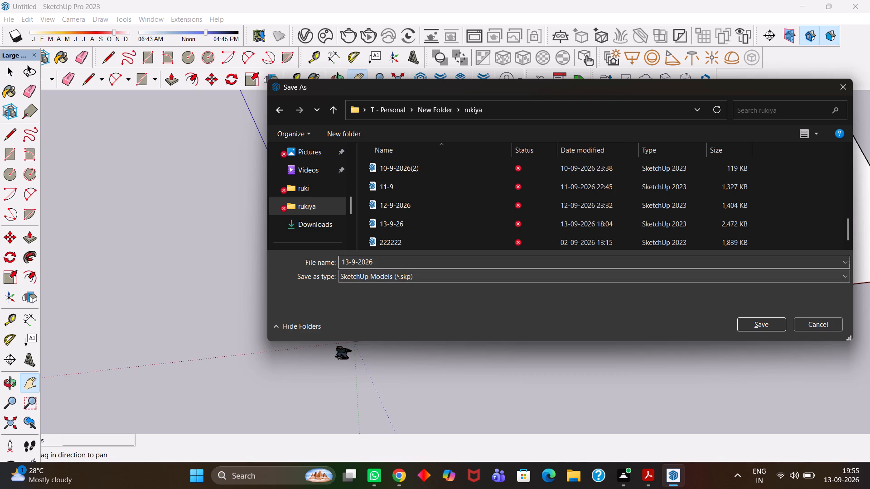
left_click(380, 263)
left_click(414, 369)
left_click(382, 262)
left_click(380, 263)
key("shift+parenleft")
key("1")
key("shift+parenright")
left_click(754, 323)
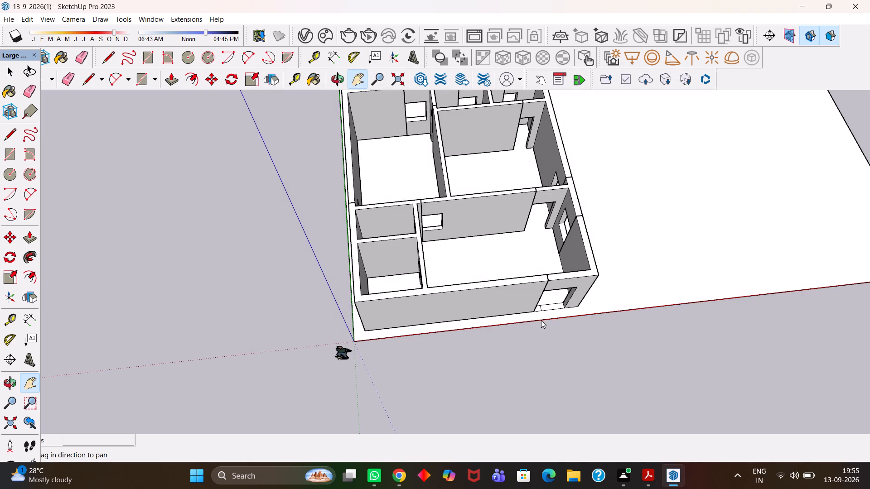
Review the overall house layout and its placement on the plot from oblique and near-top views.
key("h")
scroll(468, 344, "down", 11)
scroll(452, 353, "up", 6)
middle_click_drag(453, 352, 453, 333)
key("h")
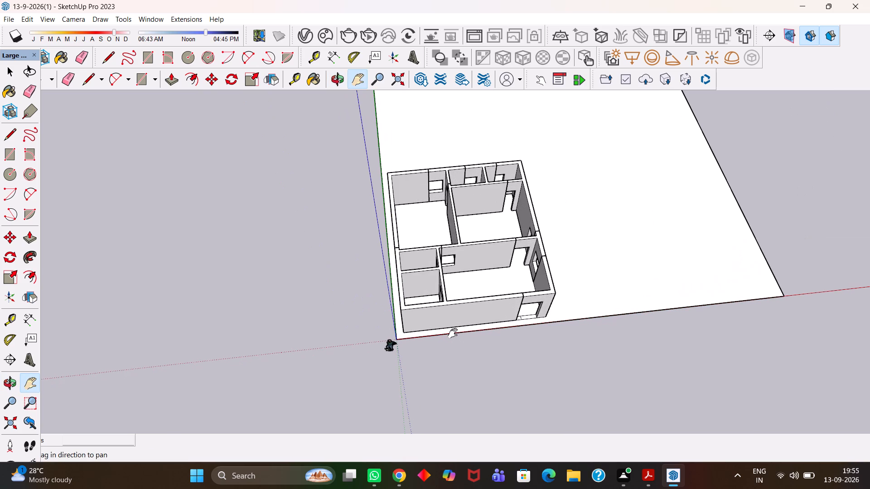
left_click_drag(481, 219, 400, 321)
scroll(395, 329, "up", 3)
scroll(387, 319, "down", 4)
middle_click_drag(385, 310, 361, 374)
scroll(361, 374, "up", 4)
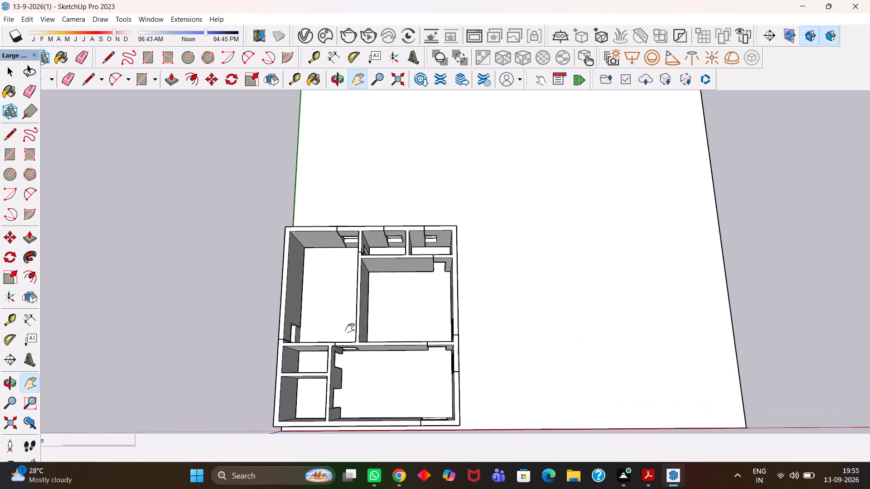
scroll(350, 328, "up", 3)
scroll(350, 324, "down", 5)
middle_click_drag(343, 289, 370, 308)
middle_click(332, 309)
scroll(331, 308, "up", 1)
left_click_drag(367, 347, 380, 265)
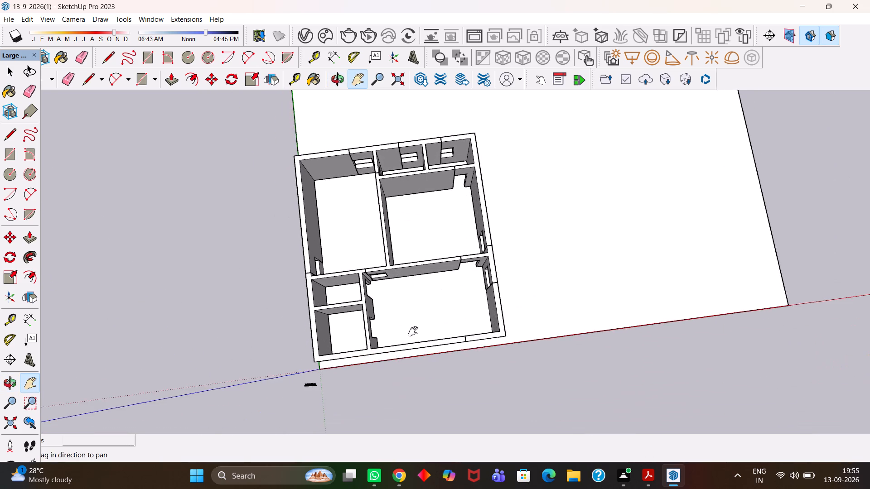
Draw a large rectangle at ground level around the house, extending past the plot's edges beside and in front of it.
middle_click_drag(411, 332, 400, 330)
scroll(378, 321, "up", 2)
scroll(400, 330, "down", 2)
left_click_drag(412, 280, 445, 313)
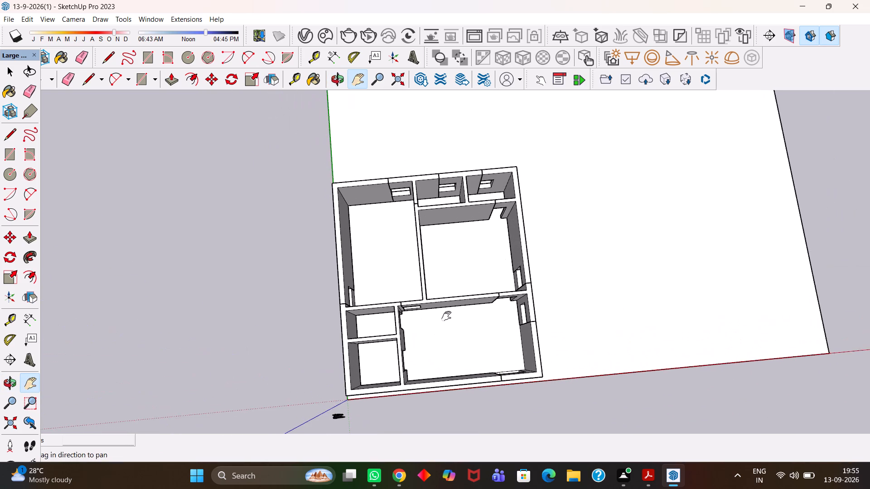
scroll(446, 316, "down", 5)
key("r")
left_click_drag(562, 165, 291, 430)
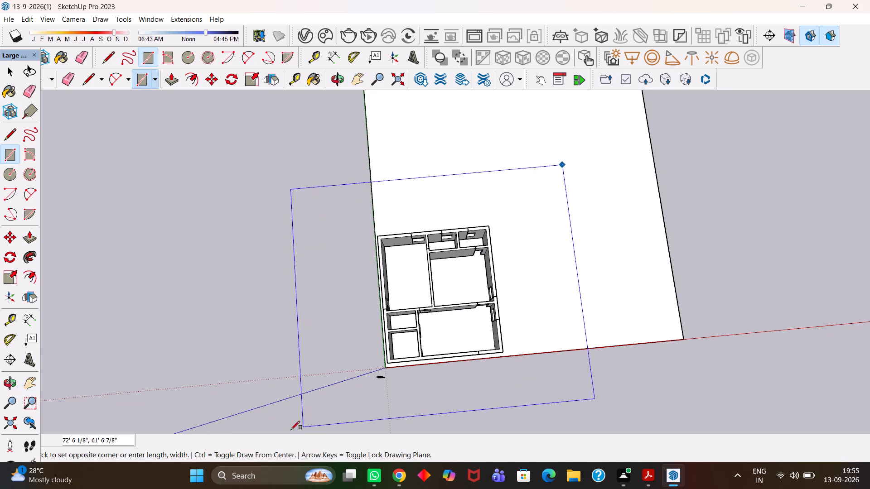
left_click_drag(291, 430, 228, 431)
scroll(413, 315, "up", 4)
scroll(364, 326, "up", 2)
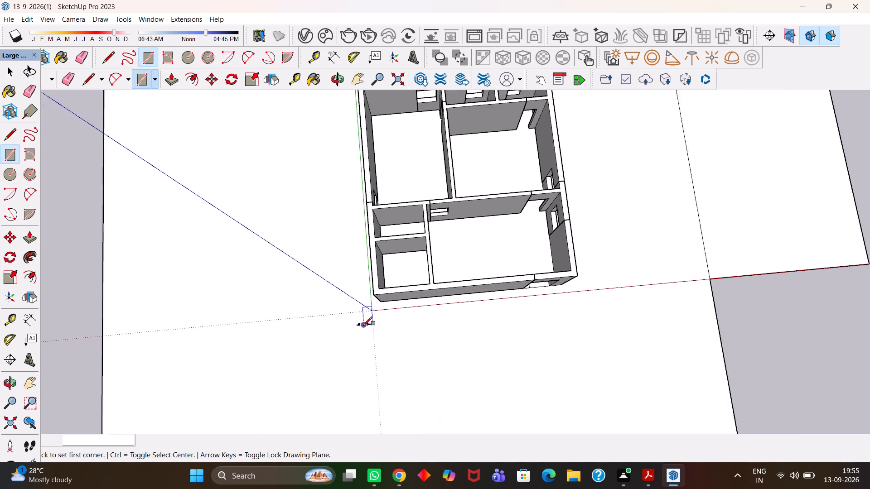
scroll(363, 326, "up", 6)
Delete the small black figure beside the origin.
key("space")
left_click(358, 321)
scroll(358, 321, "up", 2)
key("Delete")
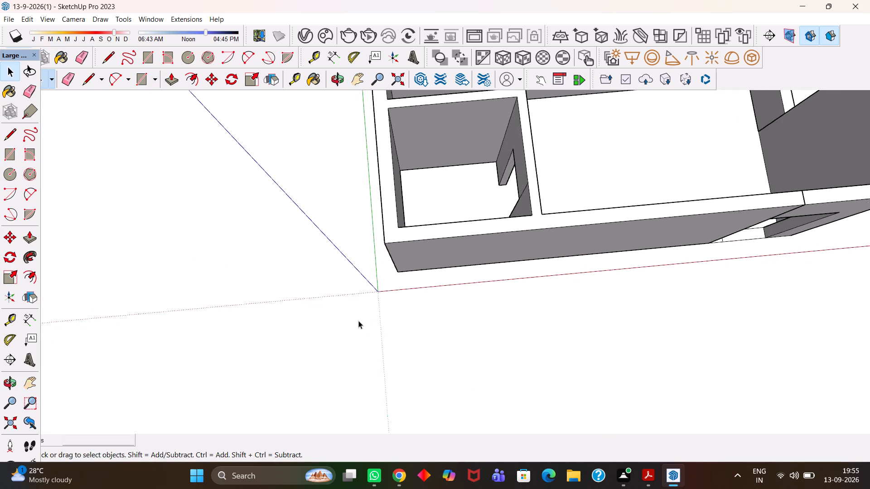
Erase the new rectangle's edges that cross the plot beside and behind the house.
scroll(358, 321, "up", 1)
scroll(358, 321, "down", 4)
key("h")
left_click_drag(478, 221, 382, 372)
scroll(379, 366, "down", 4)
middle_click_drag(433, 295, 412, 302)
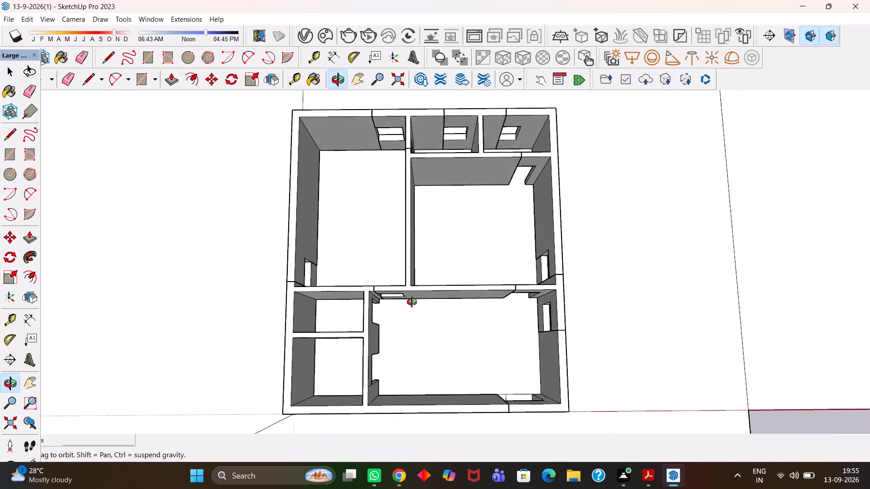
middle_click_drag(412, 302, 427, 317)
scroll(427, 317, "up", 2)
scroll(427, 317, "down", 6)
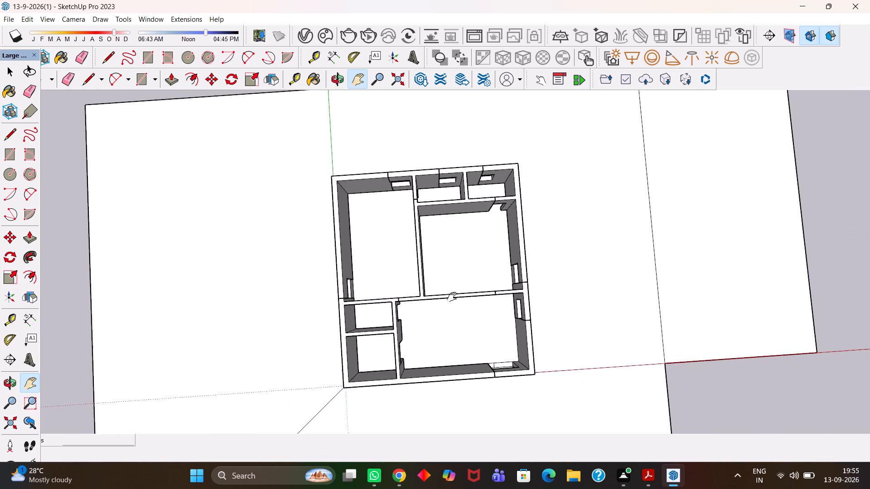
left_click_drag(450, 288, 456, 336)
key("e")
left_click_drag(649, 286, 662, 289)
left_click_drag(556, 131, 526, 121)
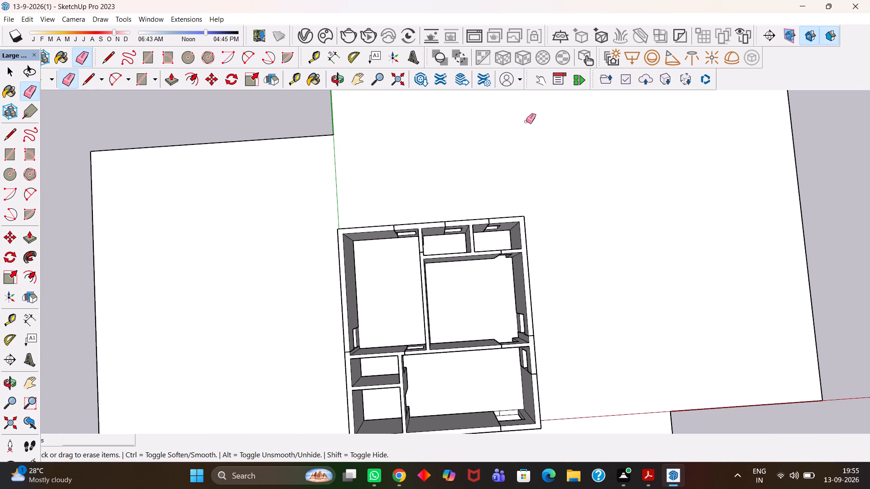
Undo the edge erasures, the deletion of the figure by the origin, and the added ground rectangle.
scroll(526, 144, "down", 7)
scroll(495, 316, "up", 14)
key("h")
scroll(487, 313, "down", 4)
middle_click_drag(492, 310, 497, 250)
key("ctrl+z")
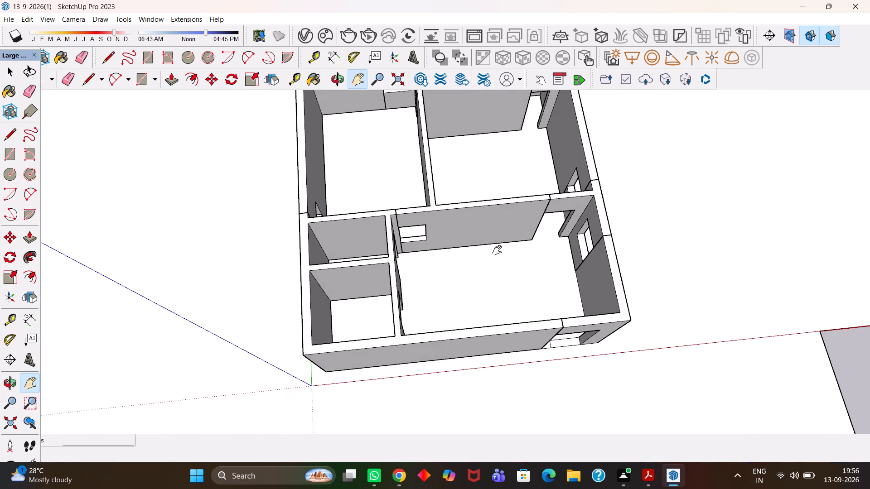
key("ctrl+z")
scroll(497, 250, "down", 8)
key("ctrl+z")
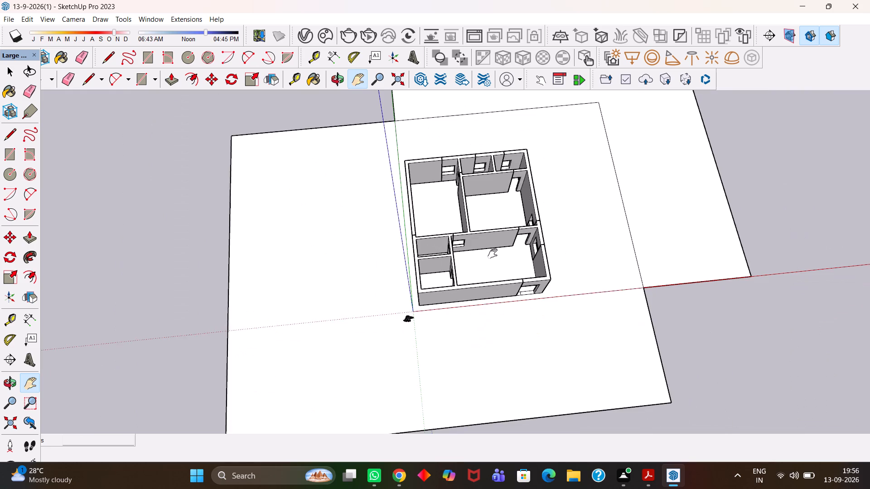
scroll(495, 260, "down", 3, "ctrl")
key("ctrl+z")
Examine the rooms from the front wall to the rear, including their door and window openings.
scroll(504, 265, "down", 4)
scroll(504, 268, "up", 12)
key("h")
scroll(488, 261, "up", 2)
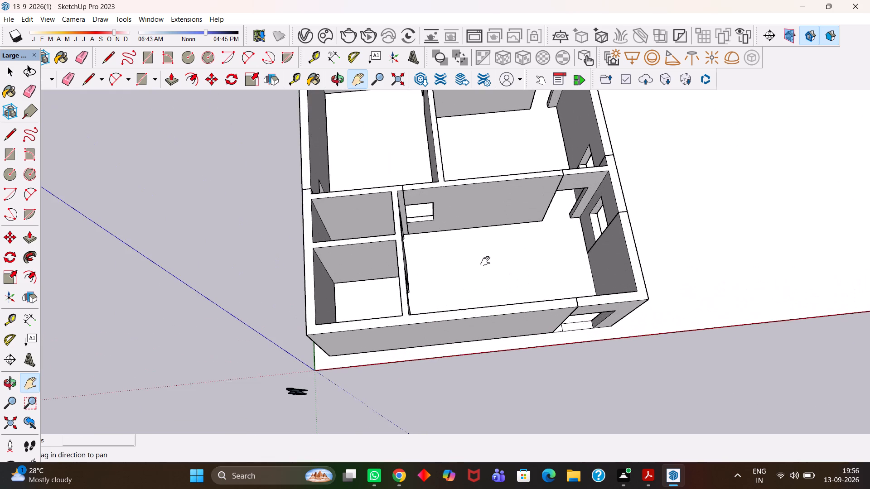
scroll(466, 238, "up", 1)
middle_click_drag(466, 238, 460, 272)
key("h")
scroll(460, 272, "up", 1)
scroll(460, 272, "down", 4)
left_click_drag(464, 212, 463, 291)
left_click_drag(464, 206, 467, 290)
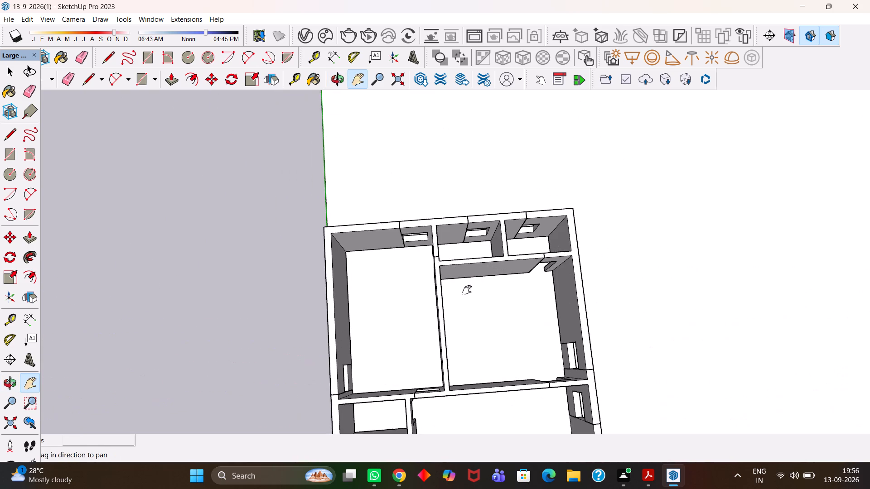
scroll(393, 271, "up", 7)
scroll(391, 271, "down", 6)
left_click_drag(519, 334, 460, 291)
scroll(439, 262, "up", 4)
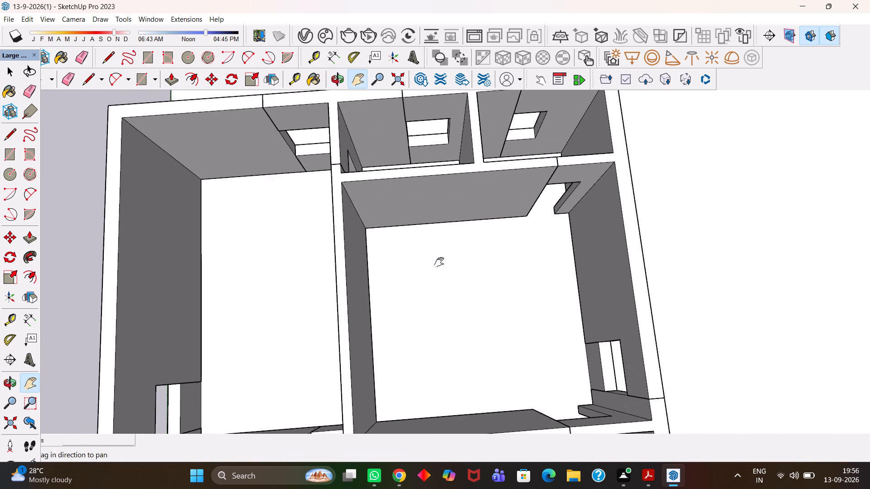
scroll(439, 262, "down", 5)
scroll(439, 256, "up", 2)
Place a guide line 2' into the larger room behind the front hall, parallel to the floor edge of its rear partition wall.
middle_click_drag(452, 277, 445, 301)
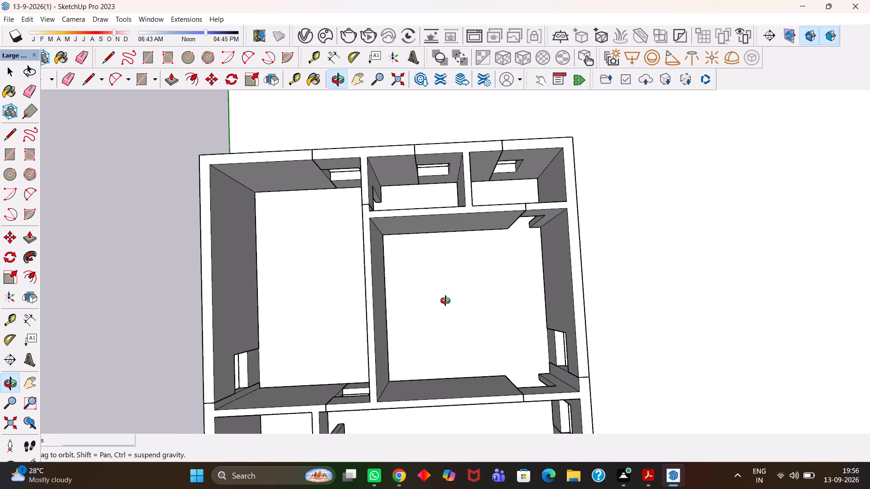
middle_click_drag(445, 301, 457, 256)
scroll(437, 243, "up", 2)
middle_click(437, 243)
scroll(437, 243, "up", 2)
key("t")
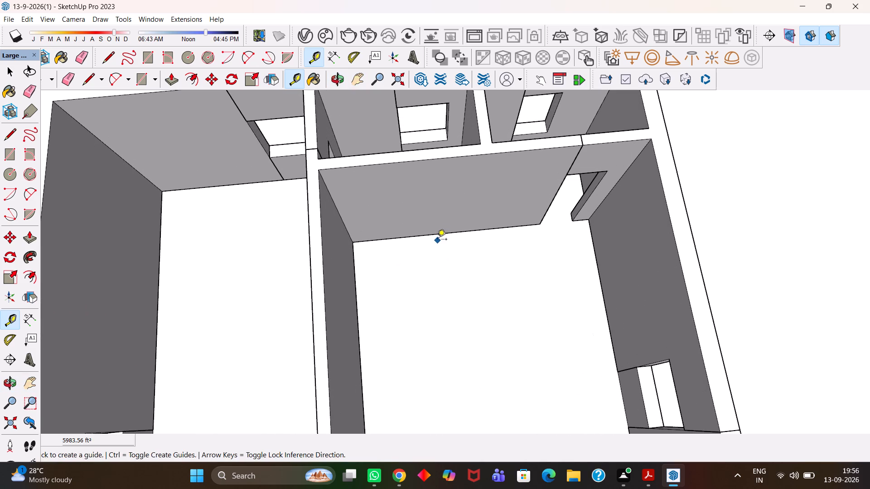
left_click(436, 235)
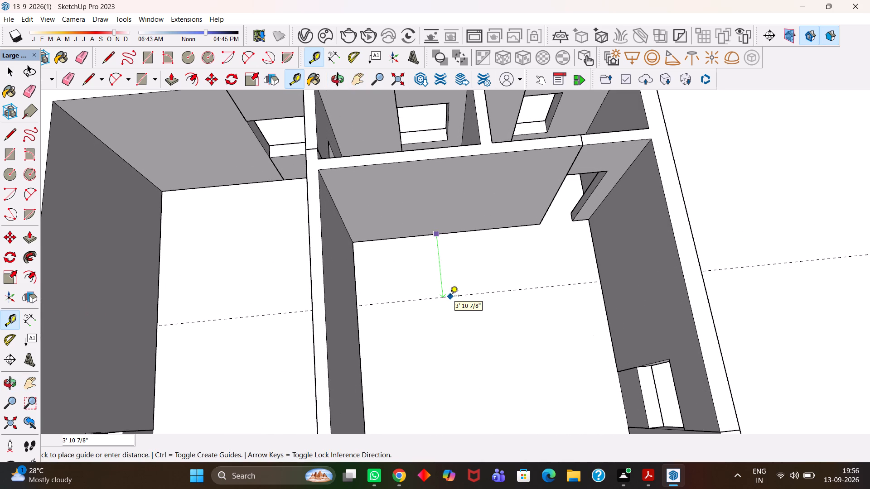
type("2'")
key("Return")
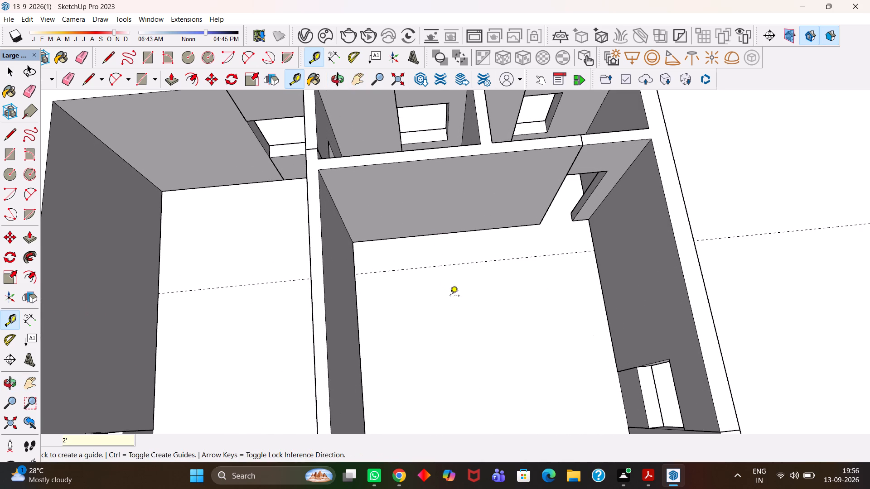
Save the model under its existing file name.
scroll(429, 296, "up", 3)
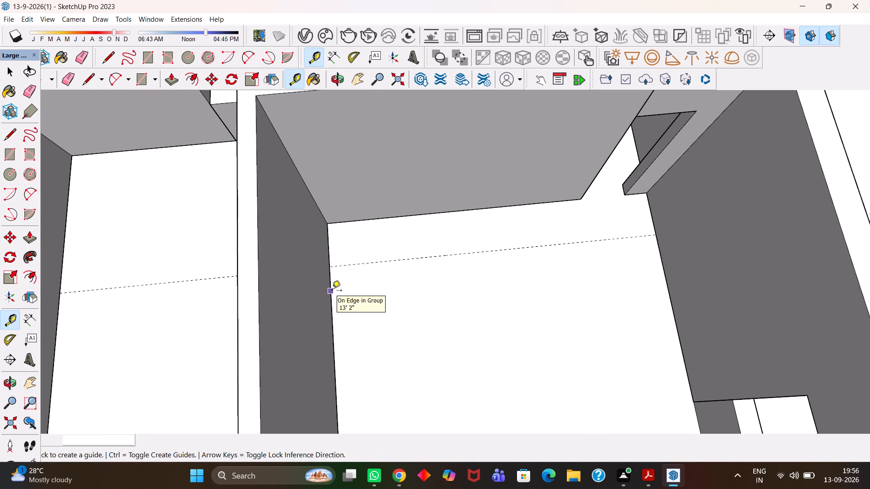
key("ctrl+s")
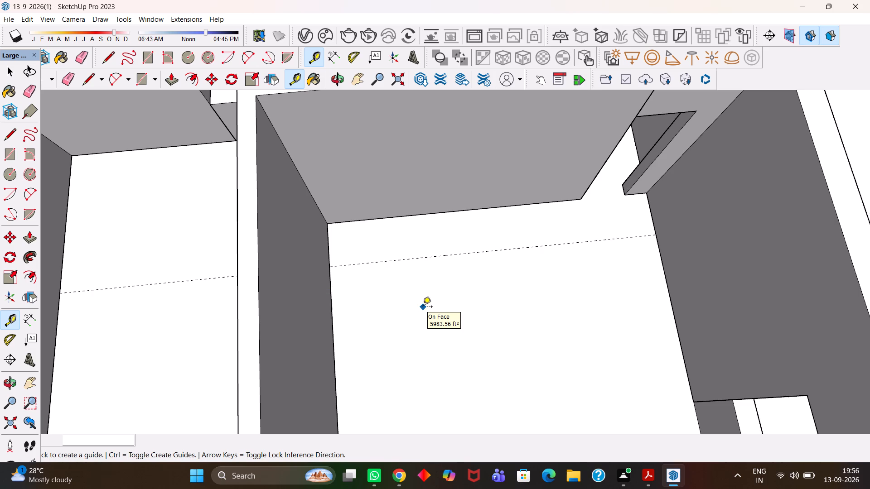
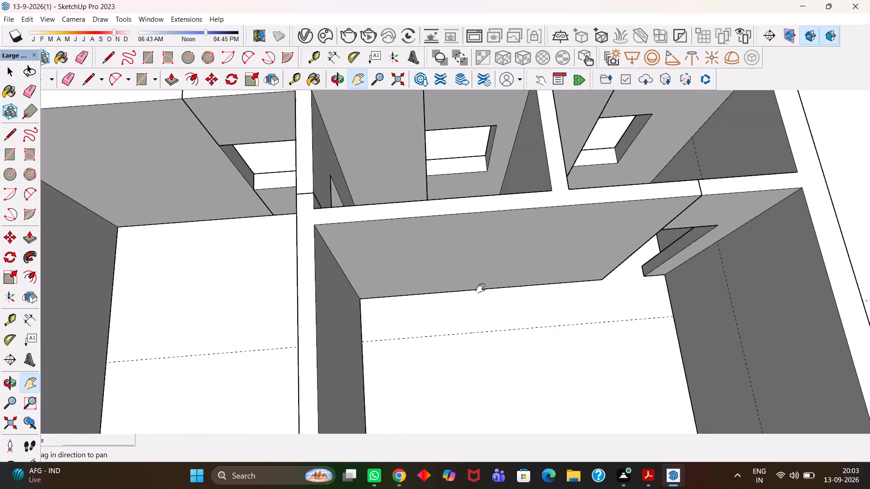
Place a guide line 10' into the room, parallel to the floor edge of the long partition shared with the neighbouring large room.
middle_click_drag(502, 302, 472, 295)
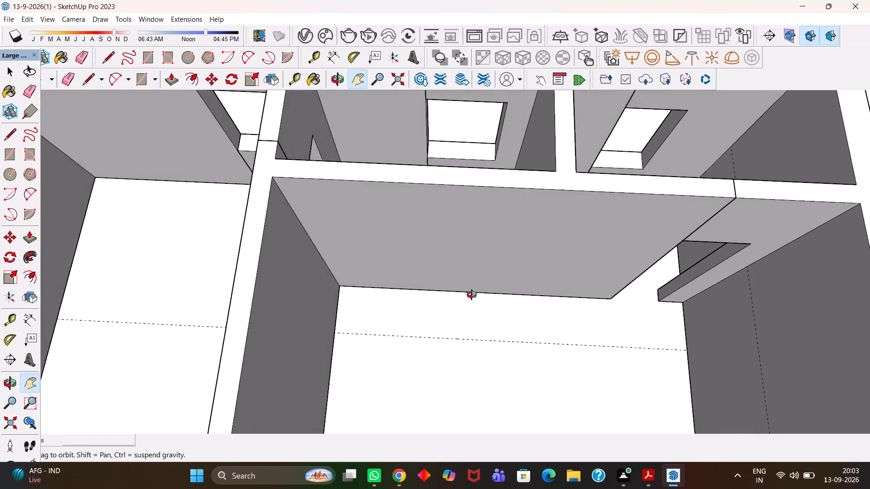
middle_click_drag(472, 295, 488, 299)
scroll(488, 299, "up", 1)
key("t")
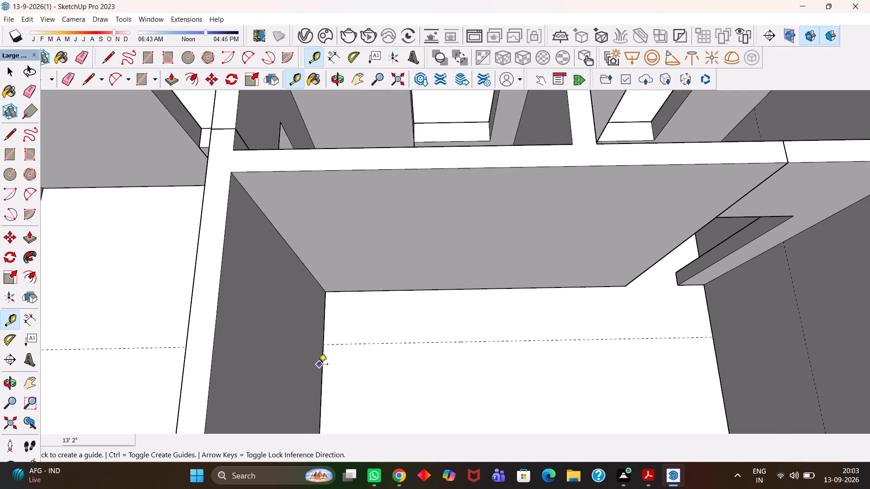
left_click(319, 365)
key("space")
key("t")
double_click(324, 366)
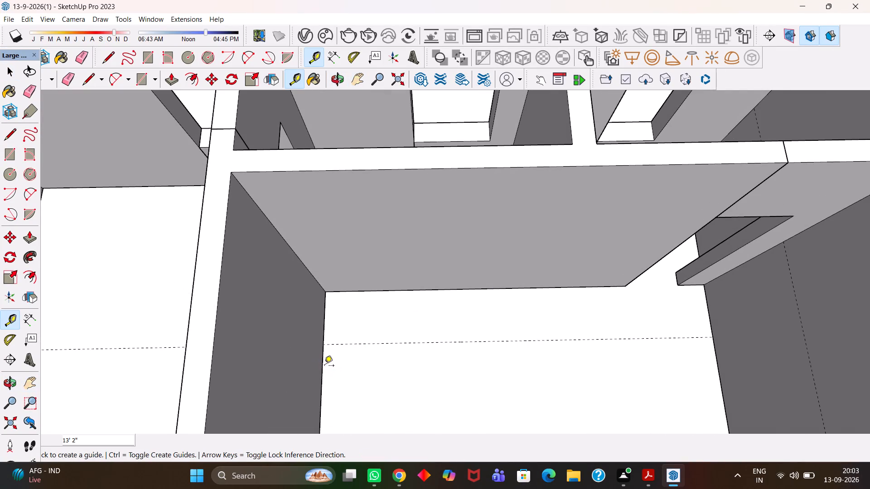
left_click(322, 365)
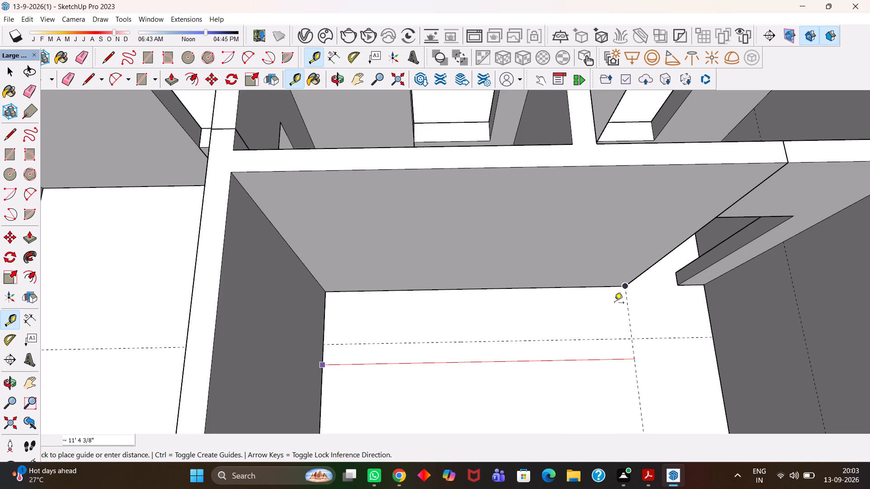
type("10'")
key("Return")
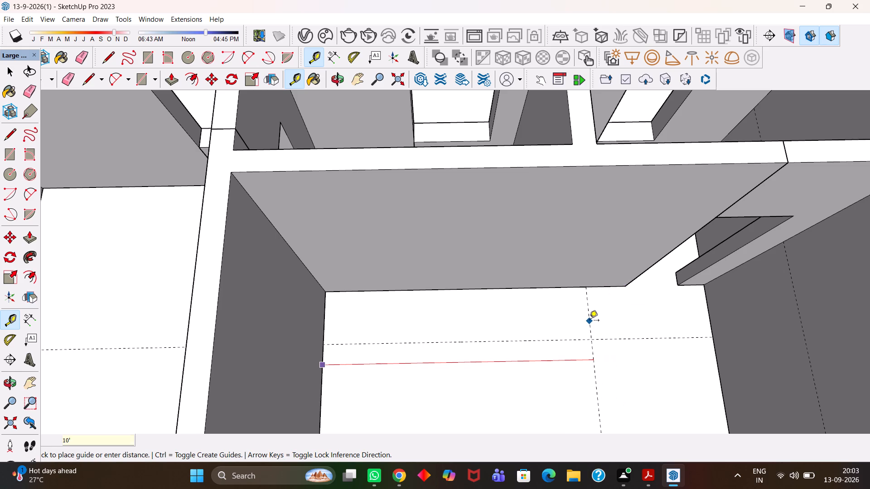
Draw a 10' by 2' floor rectangle from the room's inner corner at the rear partition to the intersection of the two guides.
scroll(432, 328, "up", 2)
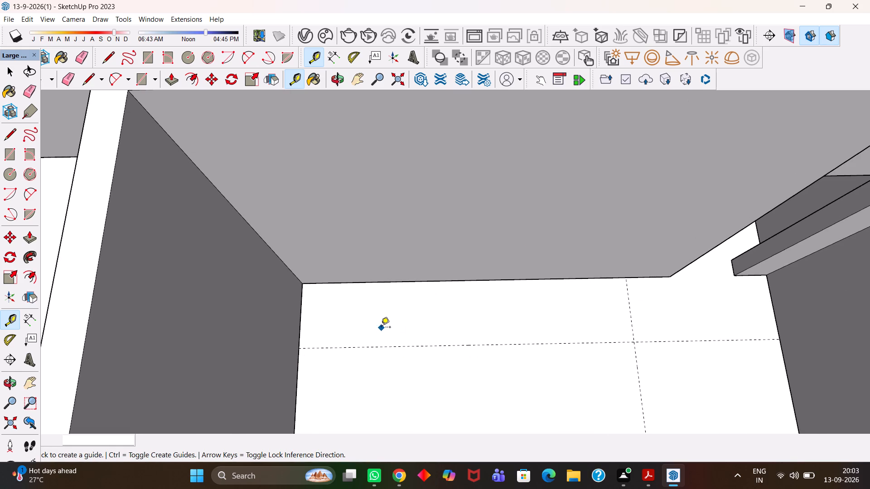
scroll(381, 328, "down", 2)
middle_click(381, 328)
key("r")
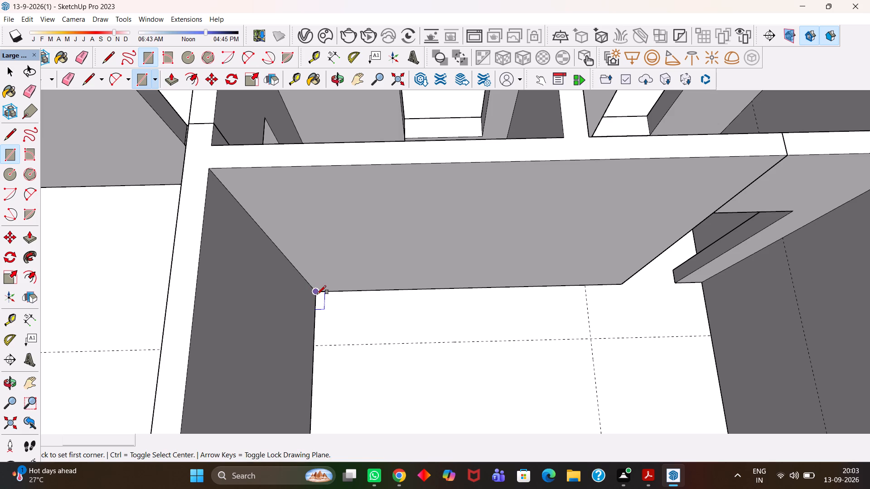
left_click(317, 294)
left_click(590, 338)
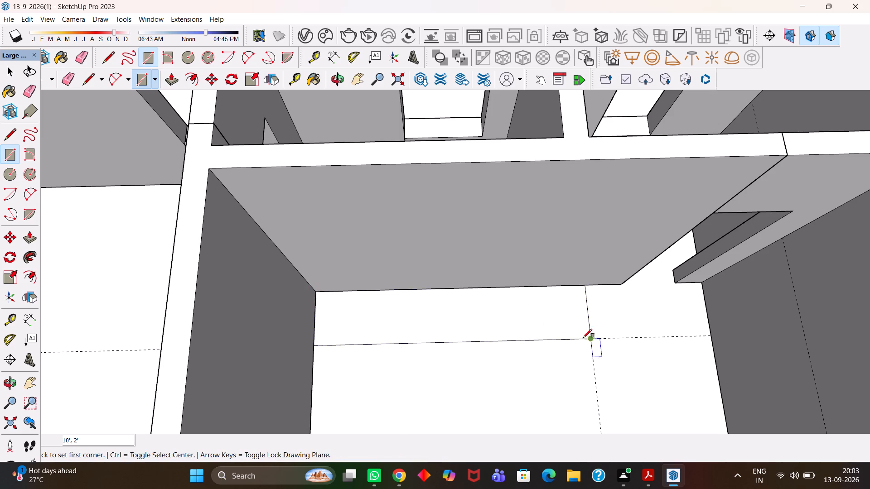
scroll(561, 339, "down", 9)
key("space")
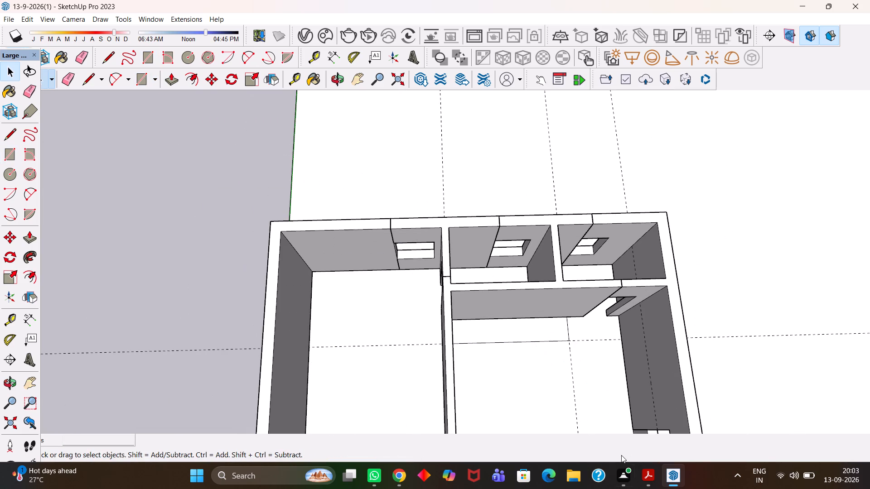
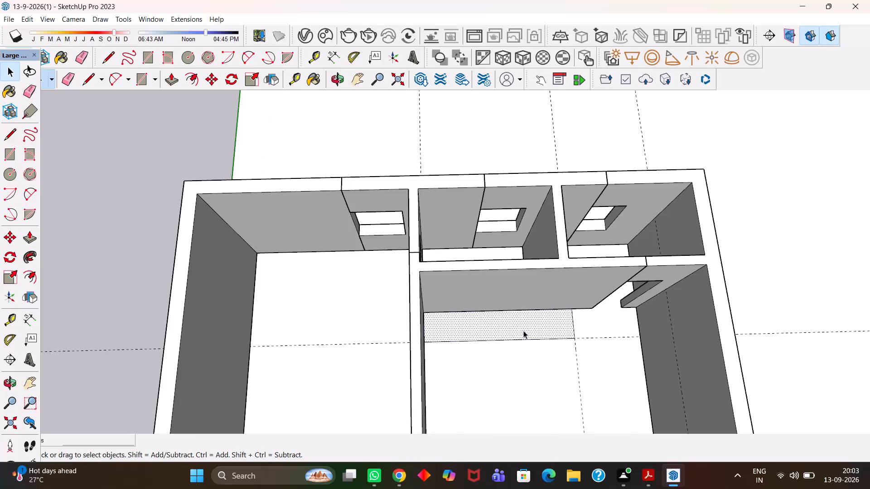
Copy the 10' by 2' floor rectangle from the room to the empty ground outside the house.
scroll(523, 331, "down", 5)
key("m")
left_click(523, 331)
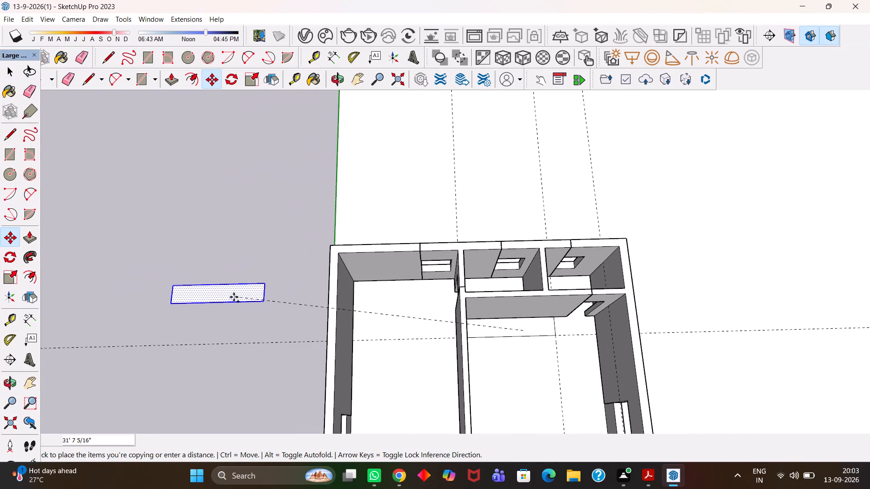
left_click(240, 307)
Extrude the copied rectangle outside the house 7' upward with Push/Pull.
key("p")
scroll(249, 307, "up", 2)
left_click(249, 307)
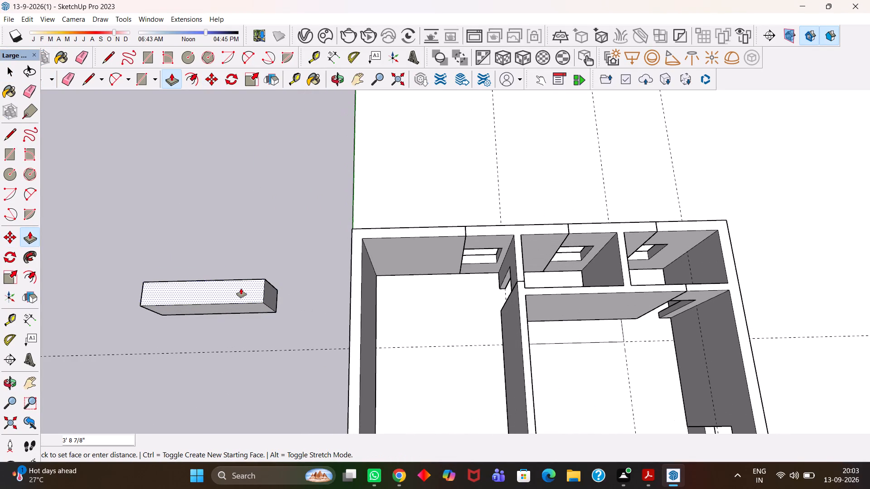
type("7'")
key("Return")
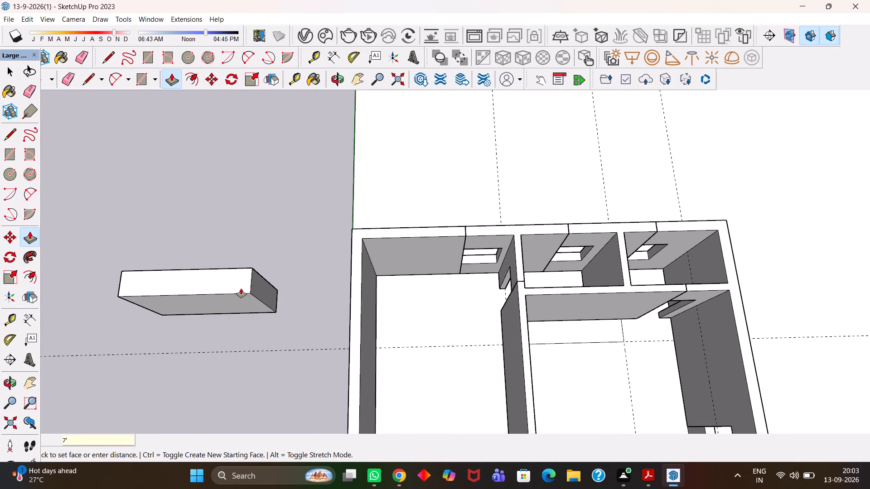
Copy the box's top face to a spot just behind the box.
key("space")
left_click(236, 280)
scroll(236, 280, "down", 4)
key("m")
left_click(236, 280)
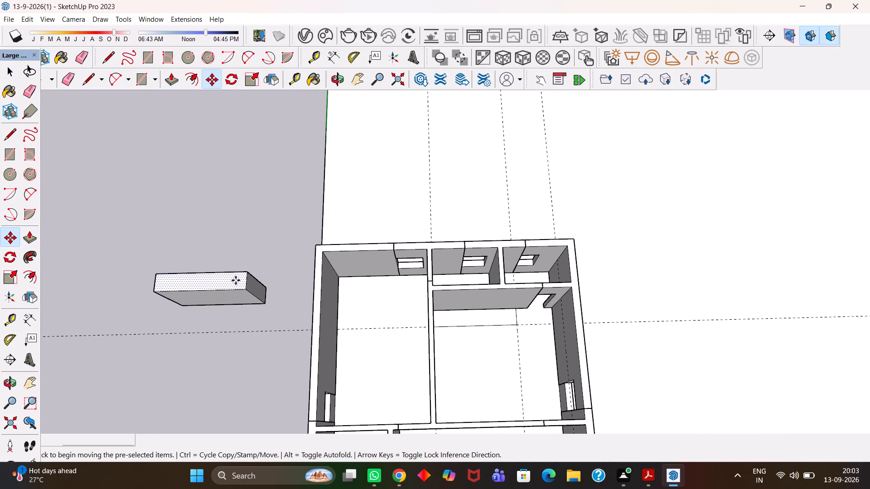
left_click(221, 254)
Select all connected geometry of the 7' high box and make it a group.
key("h")
scroll(221, 258, "up", 4)
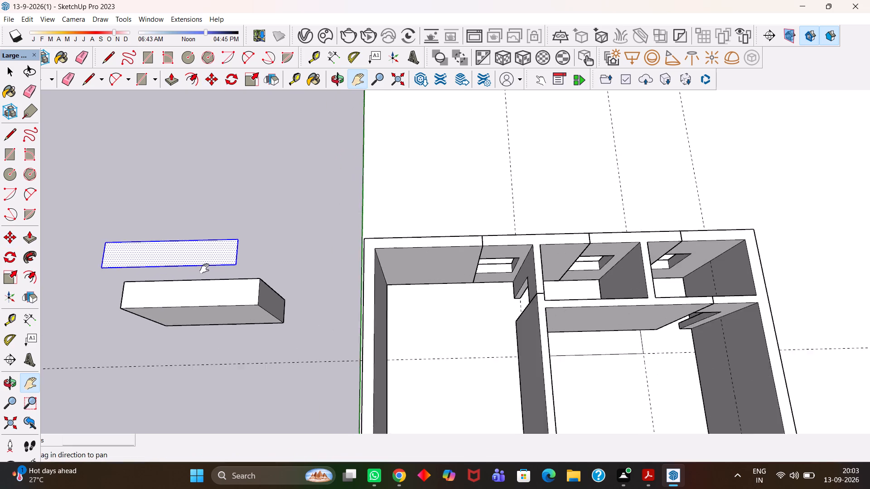
scroll(204, 268, "up", 2)
left_click_drag(302, 315, 615, 337)
scroll(582, 342, "up", 2)
middle_click_drag(584, 344, 592, 279)
scroll(592, 279, "up", 1)
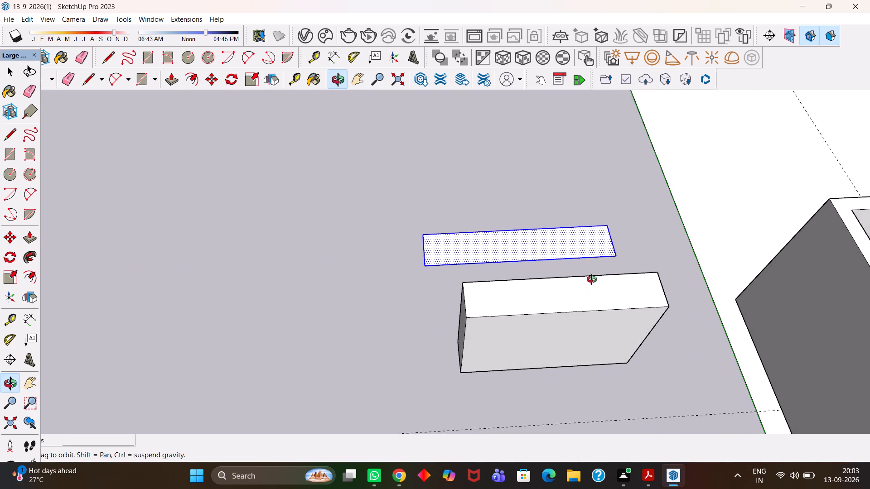
middle_click_drag(592, 279, 592, 278)
key("space")
triple_click(563, 311)
left_click(562, 311)
right_click(562, 311)
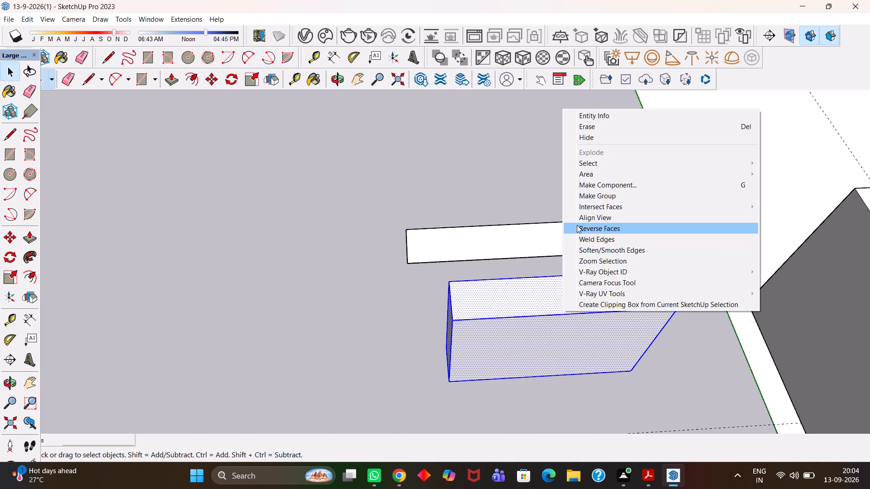
left_click(594, 198)
Place a guide line 4" above the bottom edge of the box's long front face.
scroll(550, 314, "up", 3)
middle_click_drag(536, 357, 554, 352)
scroll(546, 358, "up", 2)
key("h")
left_click_drag(565, 366, 536, 302)
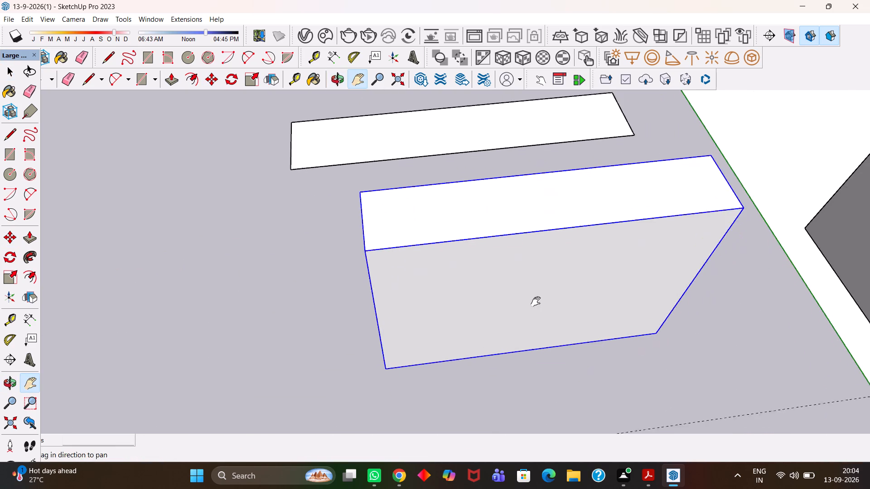
left_click_drag(536, 302, 529, 282)
middle_click_drag(414, 300, 468, 241)
scroll(441, 291, "up", 1)
scroll(468, 241, "up", 1)
key("h")
scroll(465, 249, "down", 3)
left_click_drag(454, 301, 415, 322)
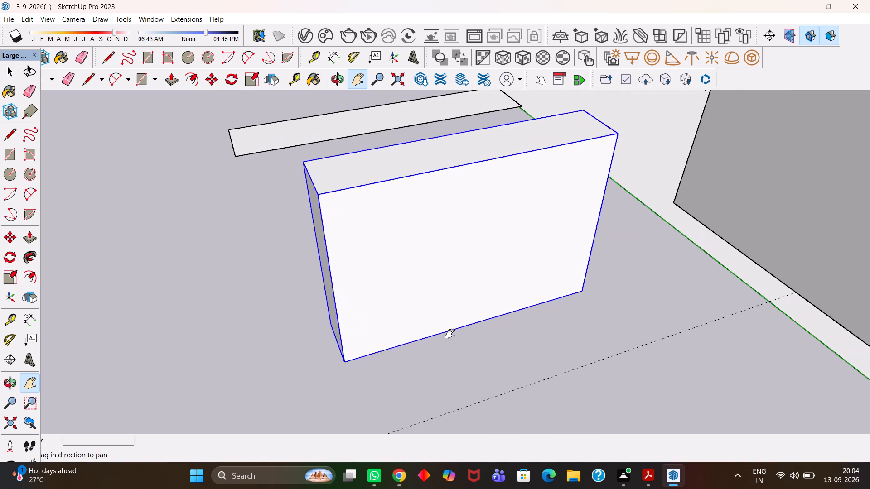
middle_click_drag(440, 329, 428, 325)
key("t")
scroll(433, 326, "up", 1)
left_click(416, 336)
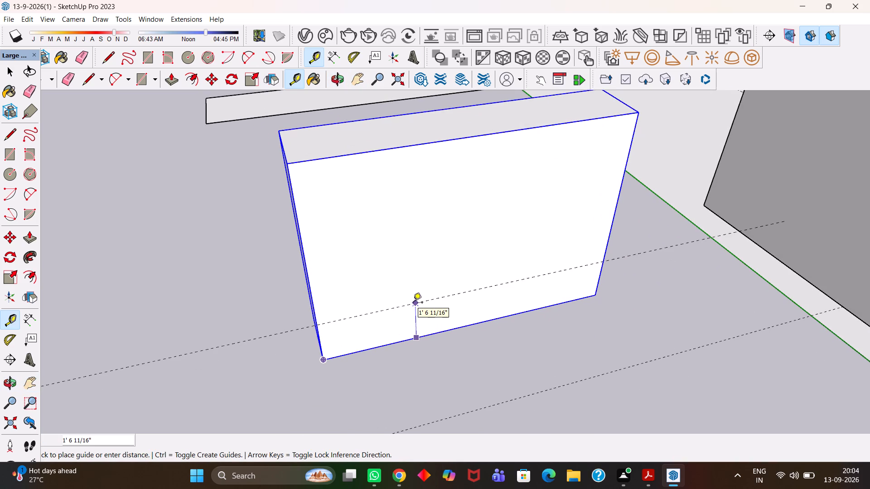
type("4\"")
key("Return")
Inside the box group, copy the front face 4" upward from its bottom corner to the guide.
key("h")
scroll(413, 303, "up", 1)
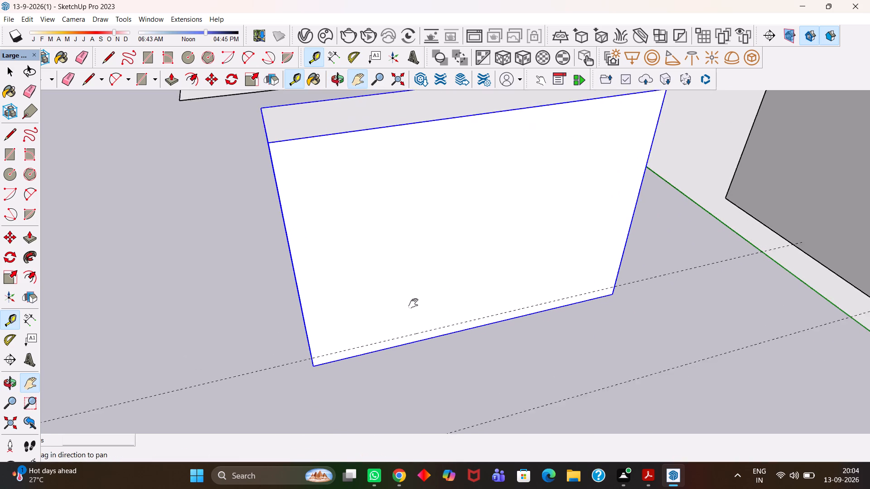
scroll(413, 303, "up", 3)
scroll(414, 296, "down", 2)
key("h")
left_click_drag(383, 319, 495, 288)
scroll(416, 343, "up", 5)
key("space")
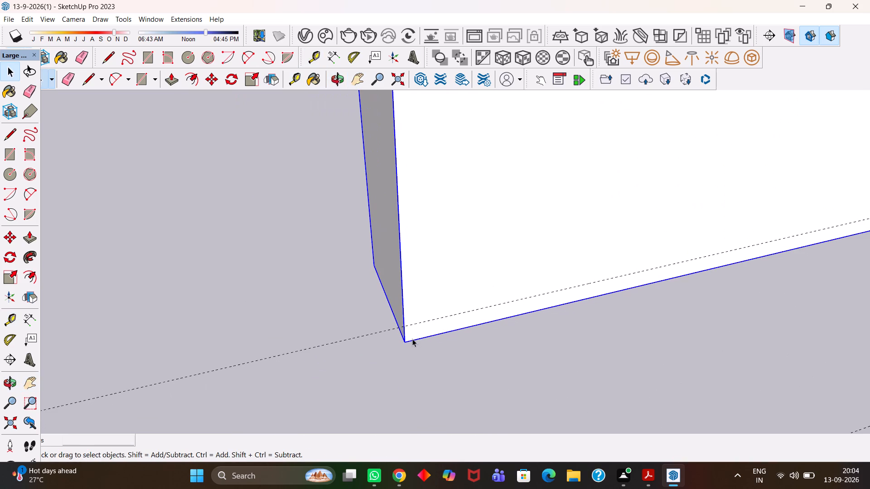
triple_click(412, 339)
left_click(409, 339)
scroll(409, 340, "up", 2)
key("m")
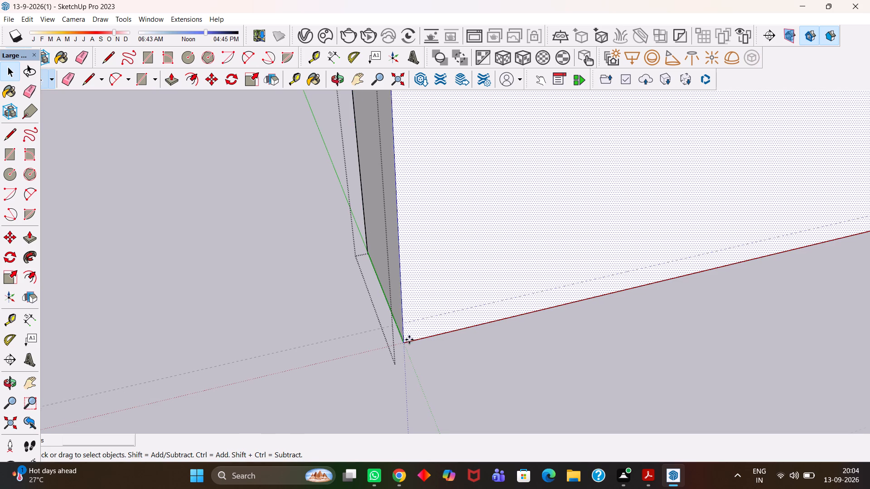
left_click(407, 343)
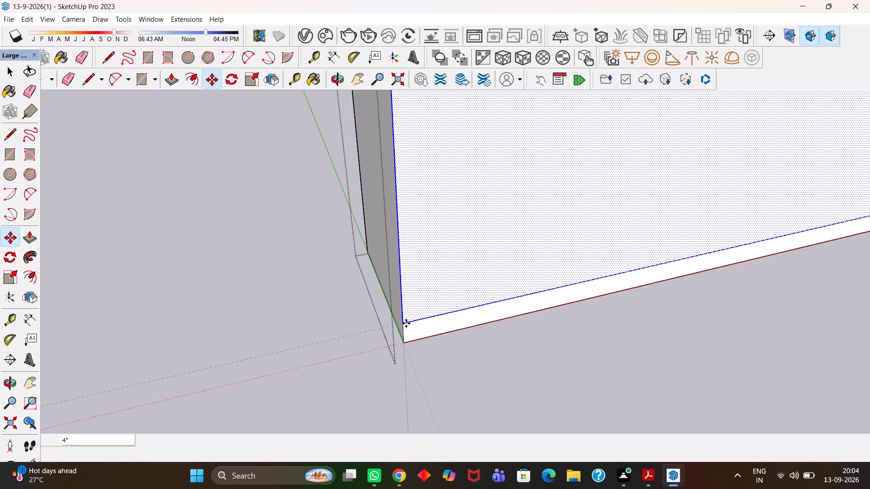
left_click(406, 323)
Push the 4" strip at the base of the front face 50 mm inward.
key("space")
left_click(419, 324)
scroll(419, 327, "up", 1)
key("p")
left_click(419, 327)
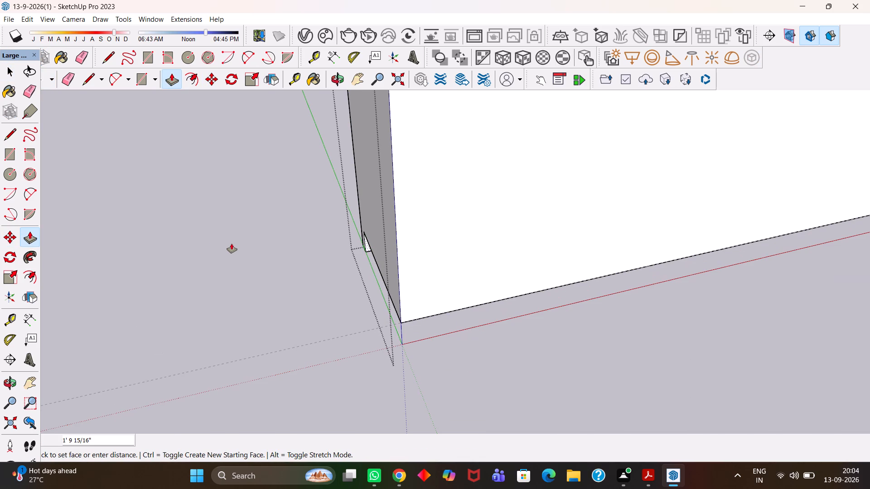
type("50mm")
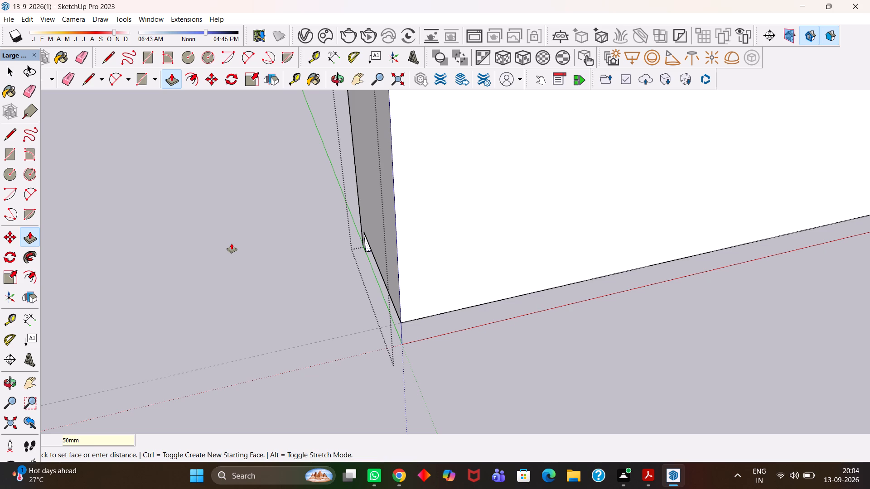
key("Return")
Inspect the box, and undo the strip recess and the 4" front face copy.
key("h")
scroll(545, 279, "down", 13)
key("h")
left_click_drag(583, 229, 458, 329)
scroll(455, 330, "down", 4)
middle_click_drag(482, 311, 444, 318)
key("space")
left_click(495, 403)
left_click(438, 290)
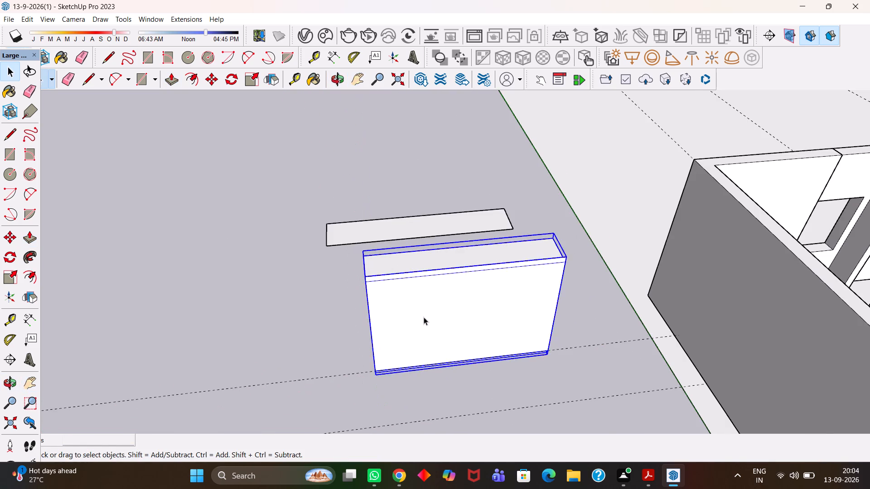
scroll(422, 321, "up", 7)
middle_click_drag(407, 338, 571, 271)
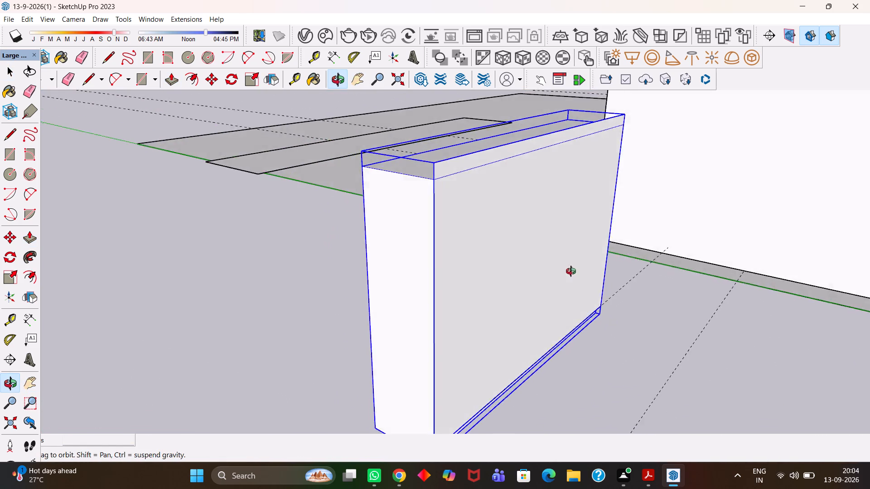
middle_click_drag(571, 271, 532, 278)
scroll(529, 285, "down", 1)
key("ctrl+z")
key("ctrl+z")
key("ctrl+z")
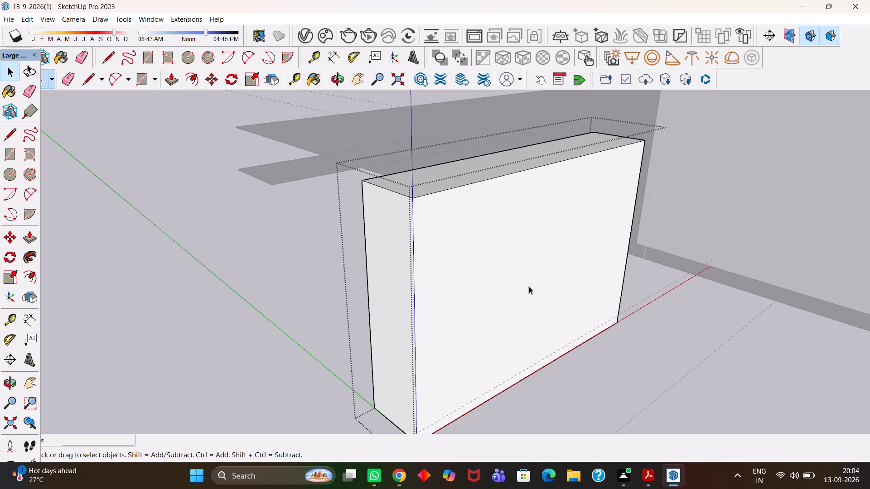
Draw a line along the 4" guide across the full width of the box's front face.
middle_click_drag(482, 310, 428, 321)
key("h")
left_click_drag(445, 356, 444, 303)
key("space")
scroll(411, 371, "up", 1)
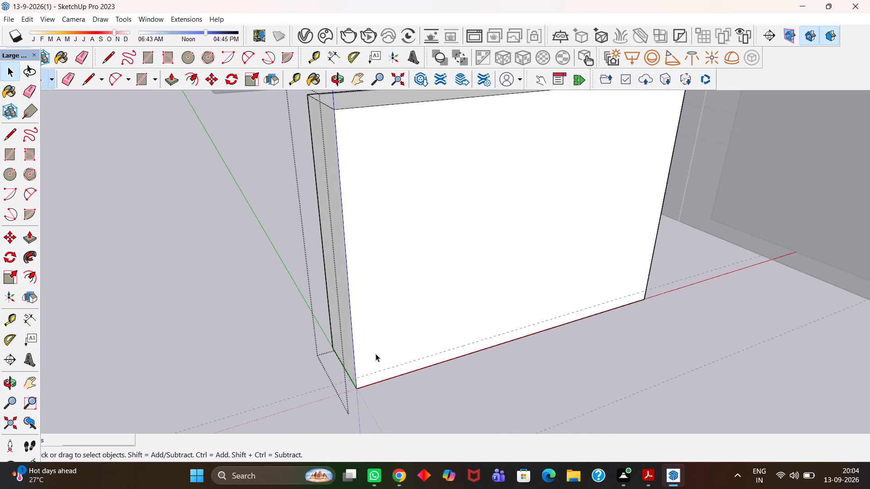
left_click(376, 354)
scroll(375, 370, "up", 3)
key("l")
left_click(348, 383)
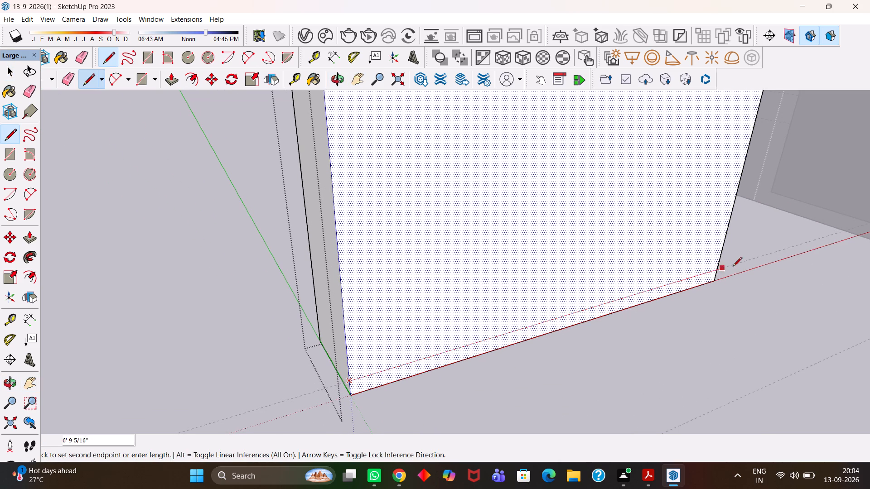
left_click(715, 272)
key("space")
Offset the outline of the front face above the 4" strip 18 mm inward, and leave the group.
scroll(686, 278, "down", 3)
left_click(523, 264)
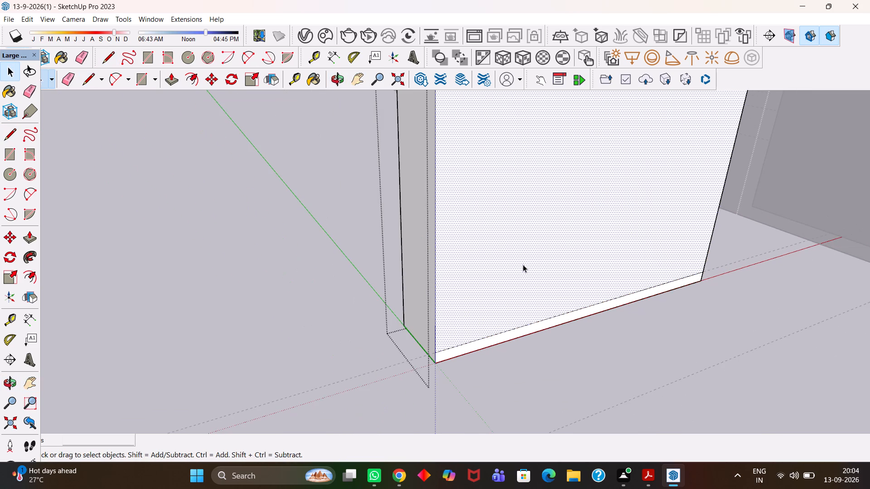
middle_click_drag(534, 267, 494, 268)
scroll(494, 268, "down", 6)
key("h")
middle_click_drag(497, 245, 466, 255)
key("h")
left_click_drag(464, 262, 454, 287)
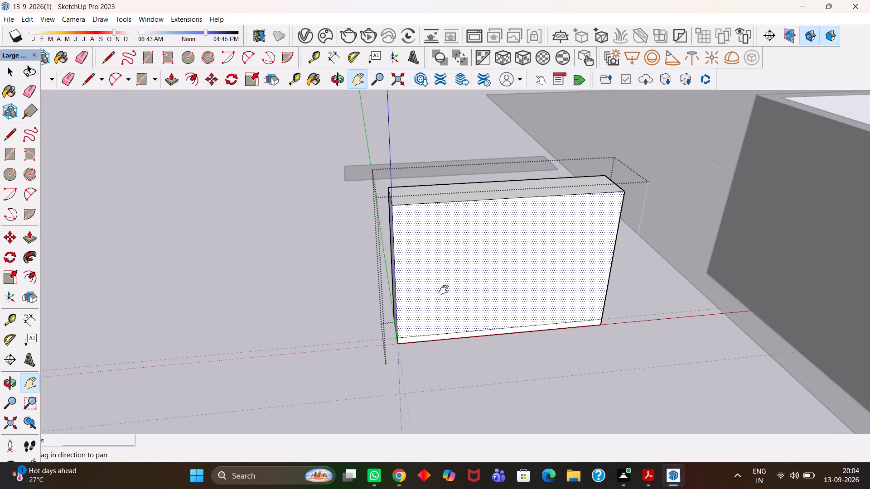
scroll(449, 291, "up", 2)
middle_click(451, 291)
key("f")
left_click_drag(449, 287, 412, 238)
type("18mm")
key("Return")
scroll(495, 173, "up", 3)
middle_click_drag(512, 161, 518, 194)
scroll(515, 197, "down", 2)
key("space")
left_click(715, 296)
Place a guide line on the box's top face, 18 mm in from its rear edge.
scroll(497, 173, "up", 2)
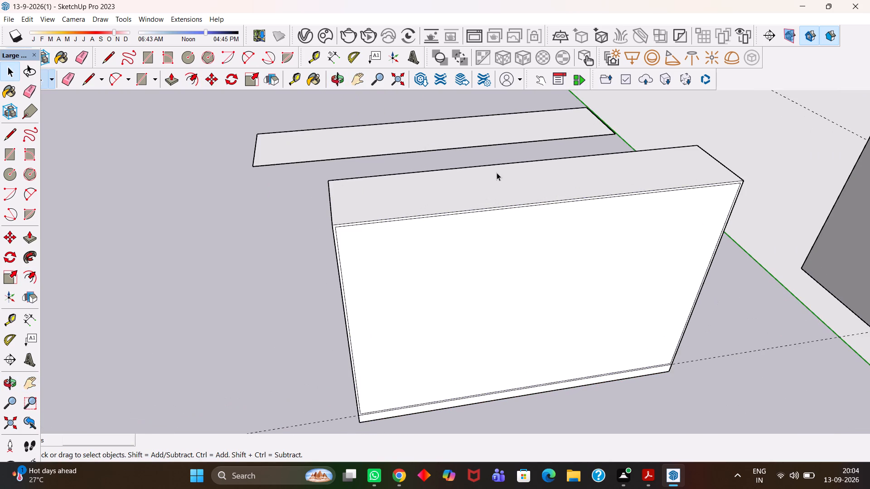
middle_click(497, 173)
scroll(497, 173, "up", 2)
key("t")
left_click(492, 163)
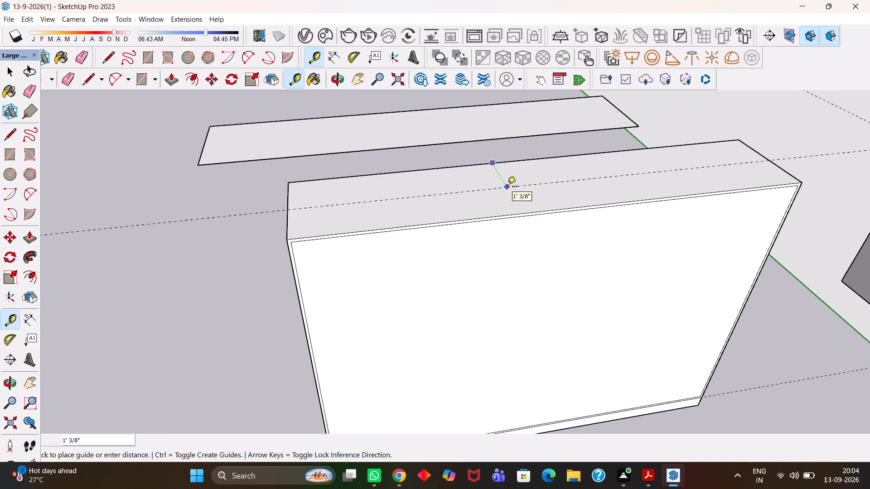
type("18mm")
key("Return")
Push the inset front face inward to the 18 mm rear guide, hollowing the box, and leave the group.
key("space")
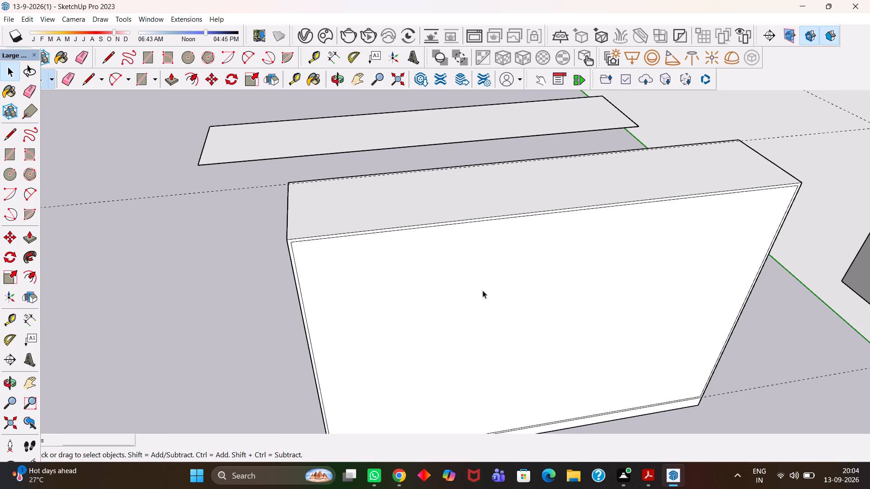
left_click(436, 289)
scroll(422, 268, "down", 4)
double_click(431, 283)
left_click(401, 279)
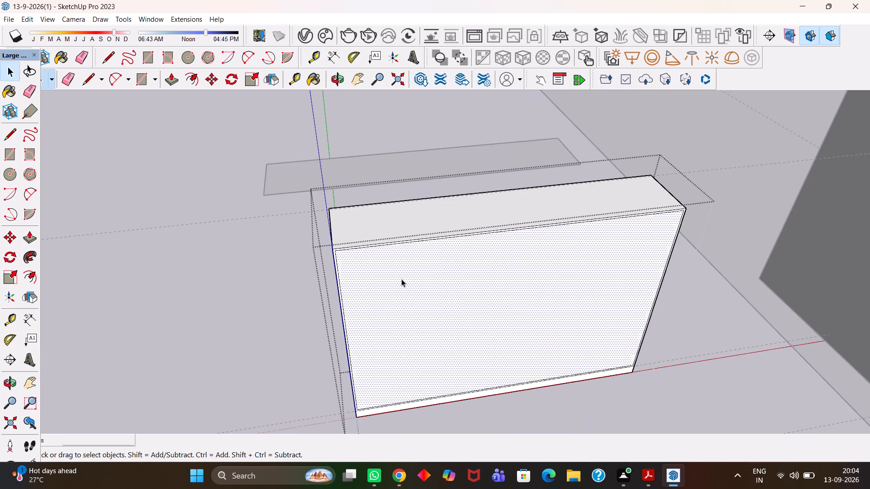
scroll(401, 279, "up", 2)
key("p")
left_click(401, 279)
left_click(274, 199)
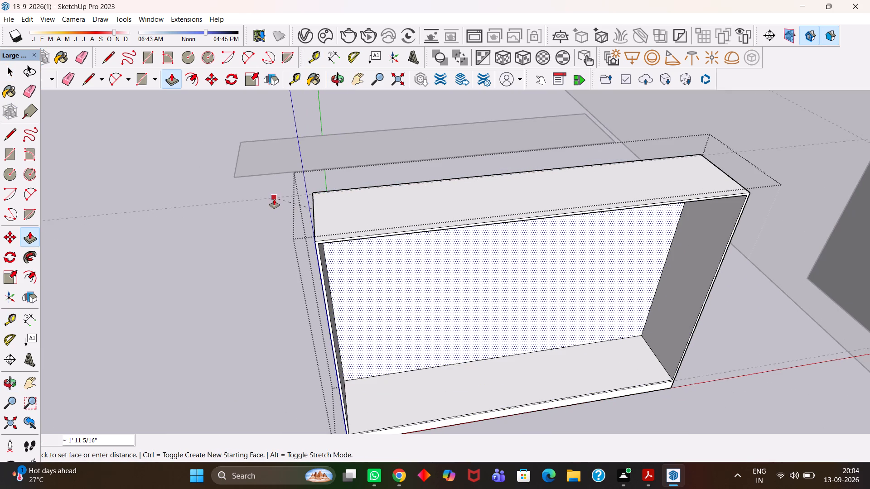
key("h")
scroll(473, 243, "down", 9)
middle_click_drag(464, 251, 464, 255)
key("space")
left_click(551, 412)
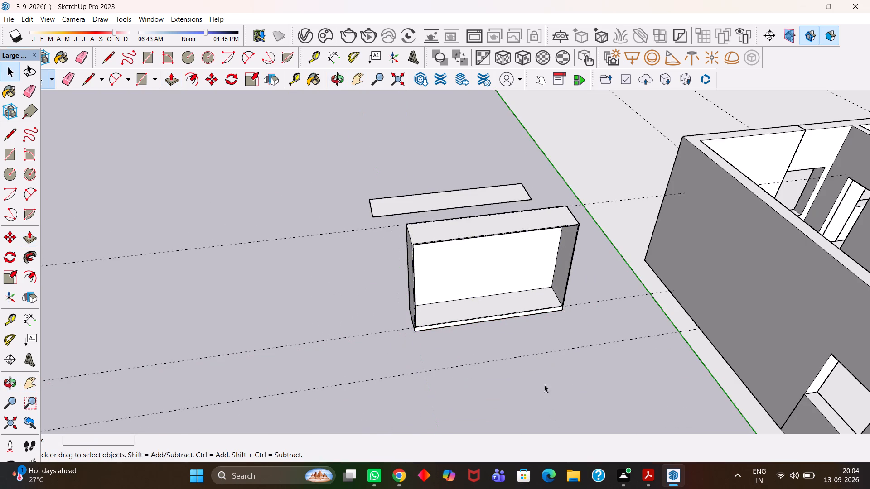
left_click(543, 375)
Erase the 4" guide at the box's base and the long guide running in front of the box.
middle_click_drag(495, 349, 480, 345)
scroll(480, 345, "up", 1)
key("e")
left_click_drag(354, 318, 398, 358)
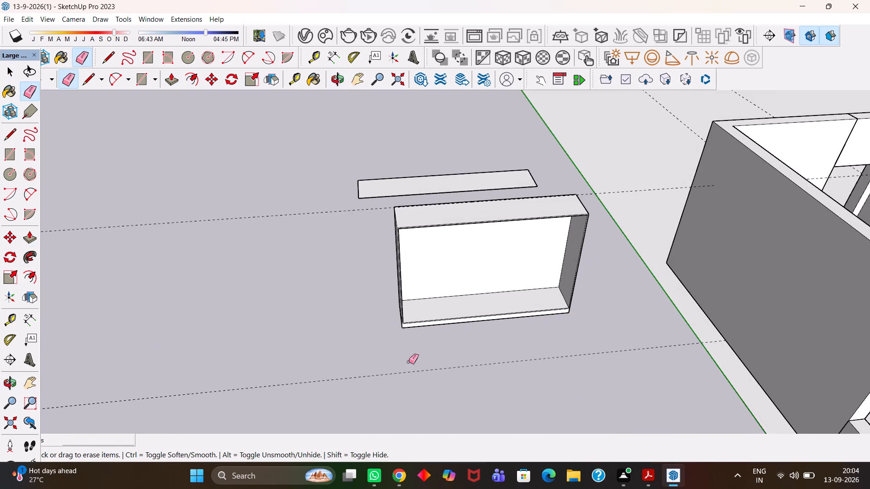
scroll(413, 356, "up", 4)
left_click_drag(415, 356, 453, 382)
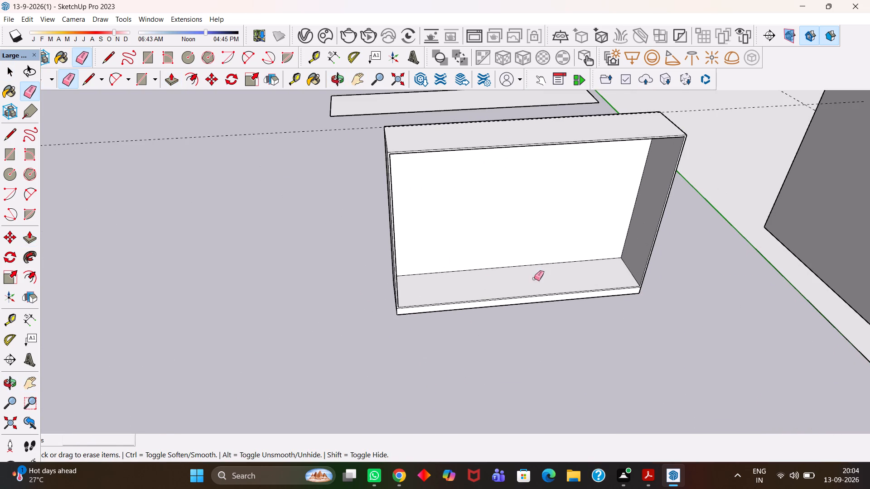
Place a guide line on the cabinet's inner bottom surface, 3" in from its front edge.
scroll(533, 283, "up", 4)
middle_click_drag(518, 300, 496, 294)
scroll(499, 295, "up", 2)
key("h")
middle_click_drag(454, 283, 469, 290)
scroll(472, 292, "up", 3)
key("h")
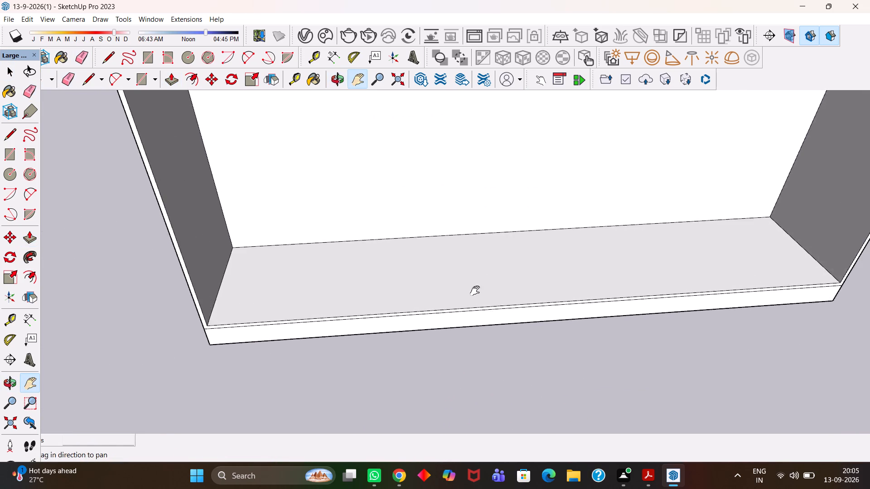
middle_click_drag(475, 291, 464, 288)
scroll(464, 288, "up", 4)
key("t")
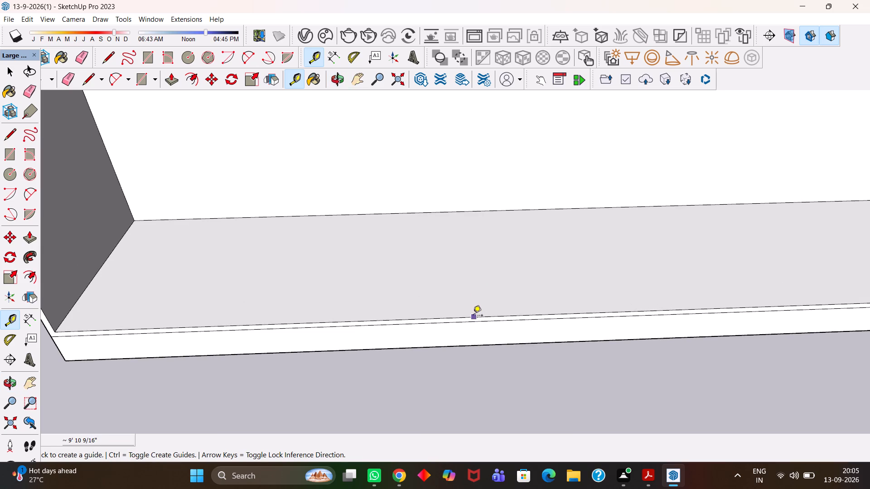
left_click(472, 316)
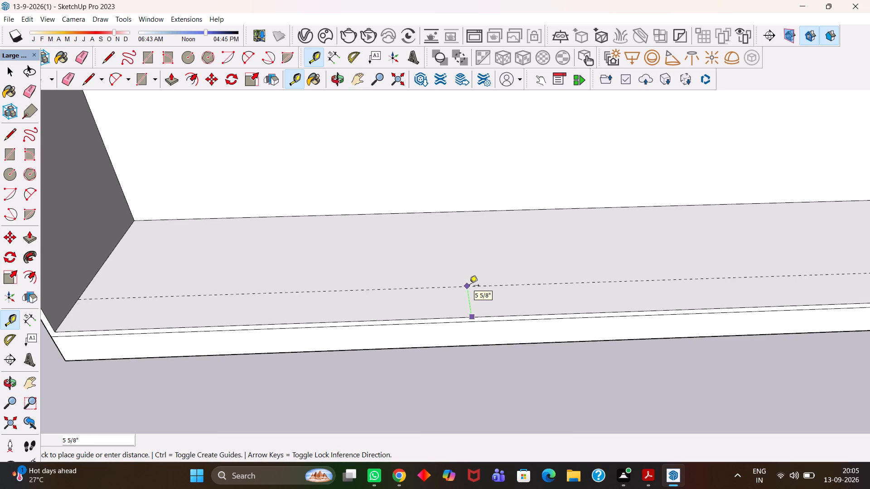
type("3\"")
key("Return")
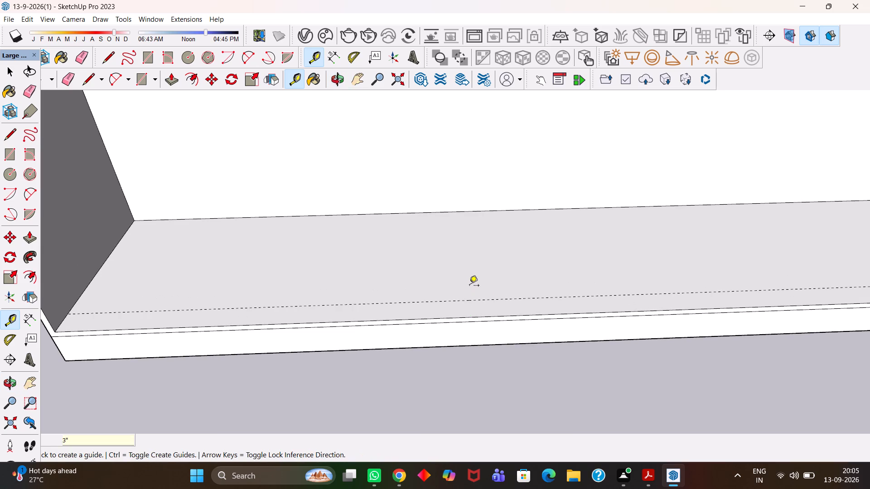
Place a guide line 1.5' forward of the 3" guide on the cabinet's inner bottom surface.
scroll(472, 297, "up", 3)
left_click(472, 299)
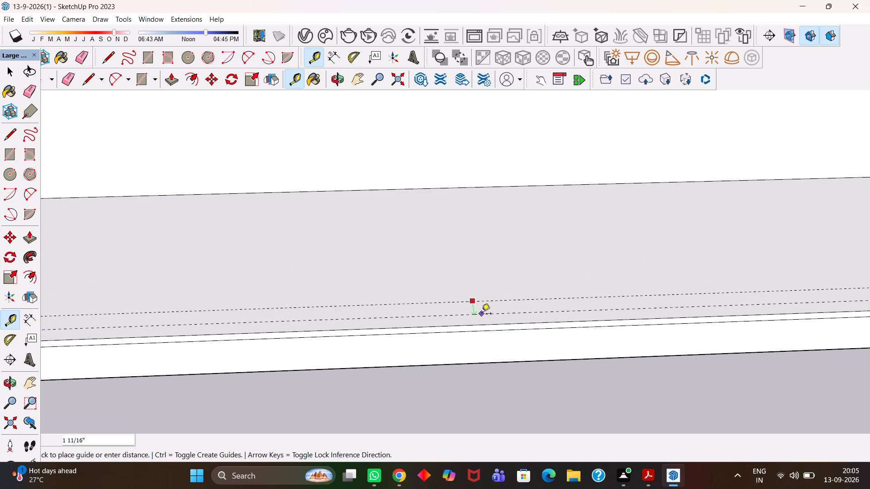
type("1.5'")
key("Return")
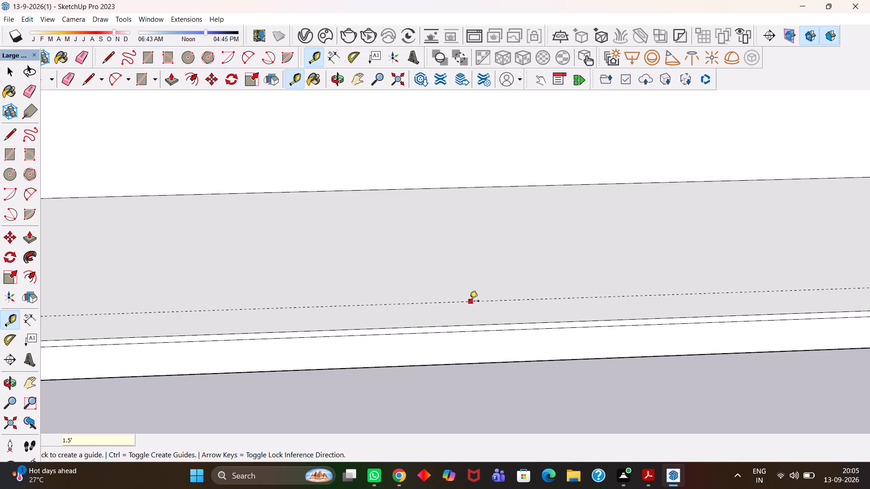
Place a guide line on the cabinet's inner bottom surface, 1.5" from the 3" guide toward the front edge.
left_click(469, 302)
scroll(474, 312, "up", 2)
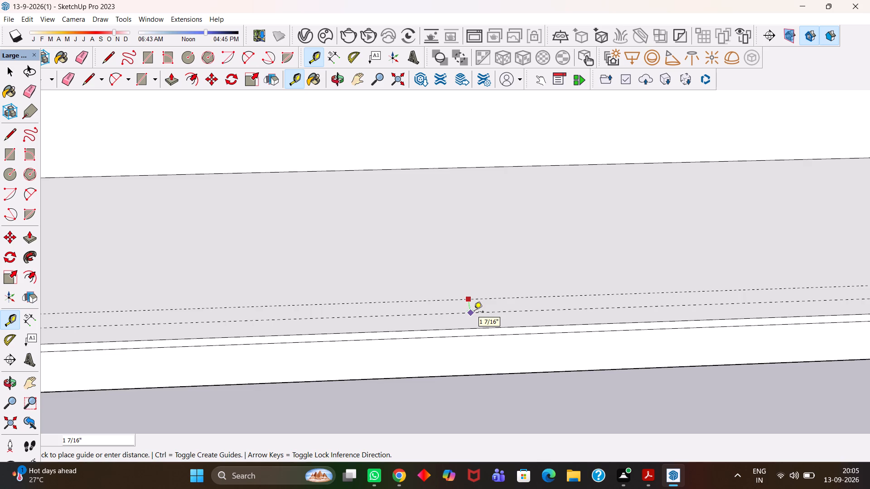
scroll(474, 312, "up", 3)
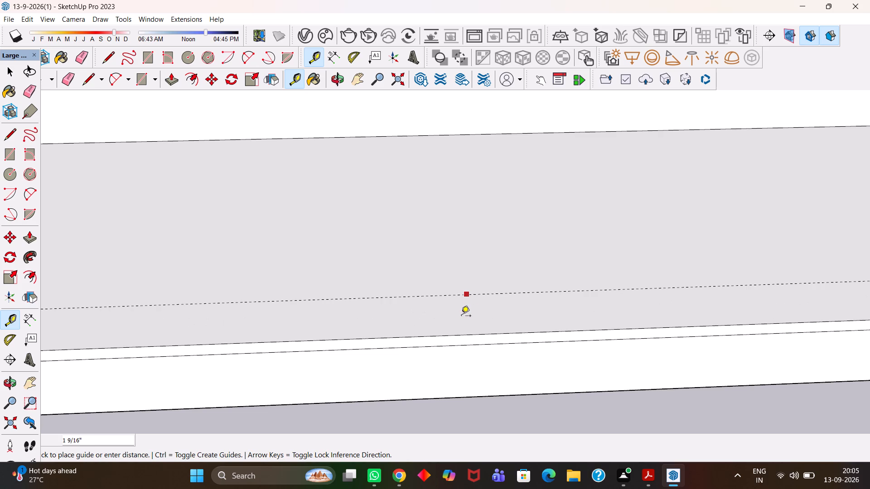
type("1.5\"")
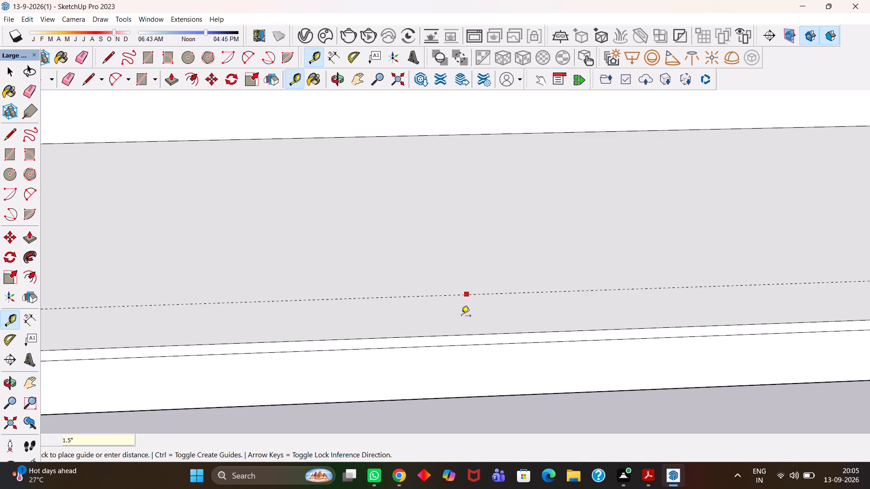
key("Return")
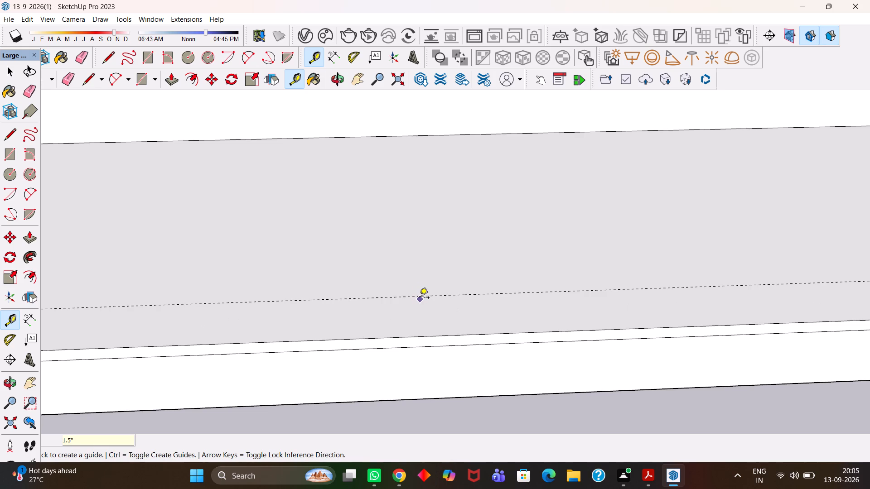
left_click(420, 298)
type("1.5\"")
key("Return")
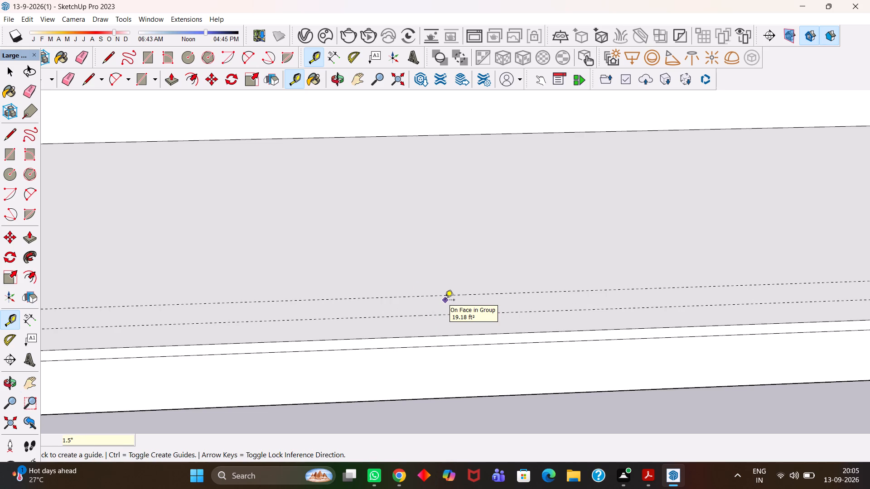
Inside the cabinet group, copy the inner bottom's front edge back onto the 1.5" guide.
key("h")
scroll(445, 301, "down", 5)
left_click_drag(349, 307, 585, 339)
left_click_drag(261, 343, 344, 312)
middle_click_drag(230, 336, 234, 366)
scroll(234, 366, "up", 6)
key("space")
left_click(184, 372)
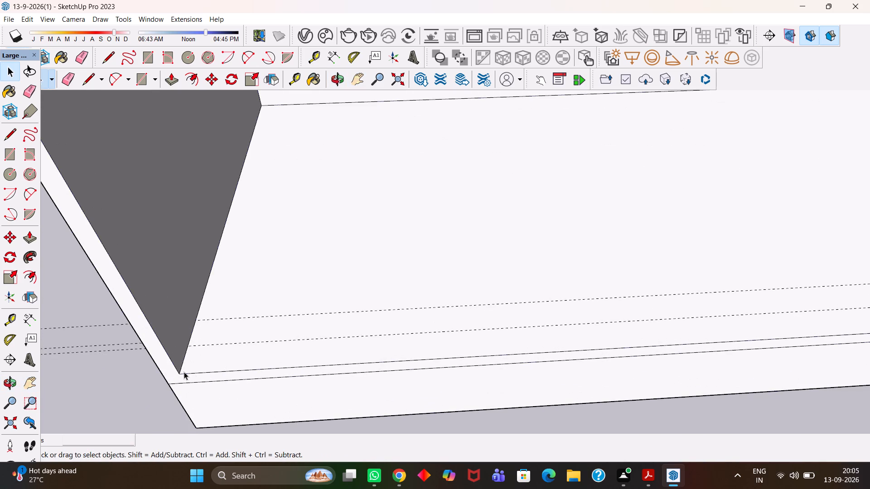
double_click(184, 374)
left_click(186, 373)
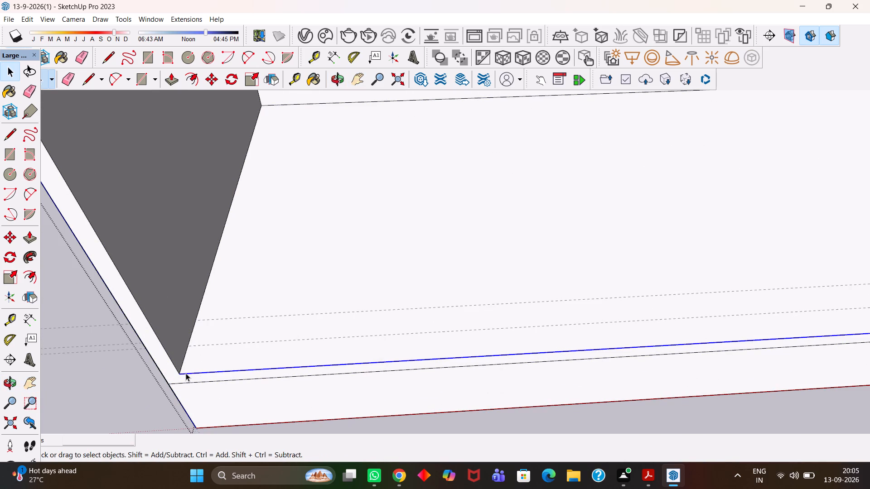
key("m")
scroll(186, 373, "up", 2)
left_click(181, 373)
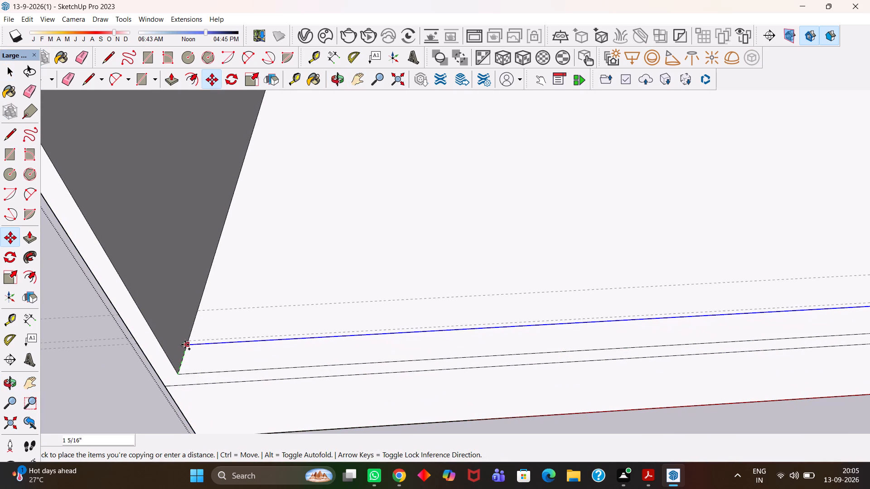
left_click(190, 342)
Copy the new edge line another 1 1/2" back onto the 3" guide, and leave the cabinet group.
left_click(191, 341)
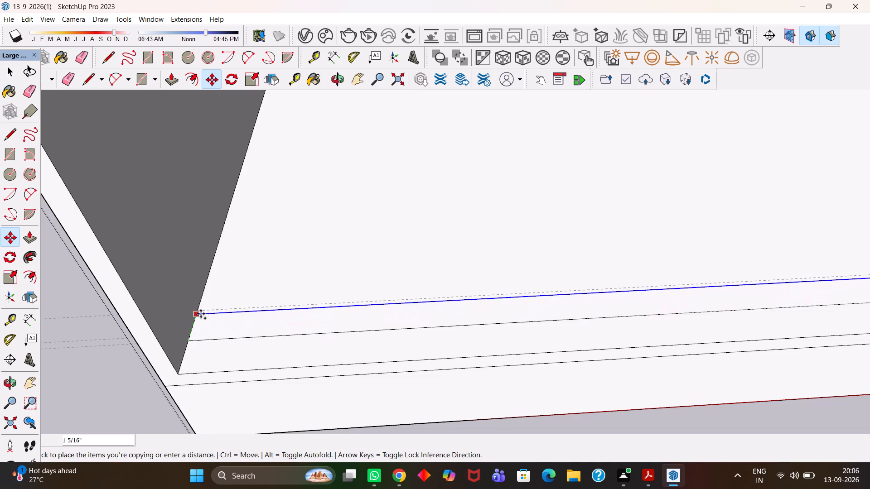
left_click(203, 311)
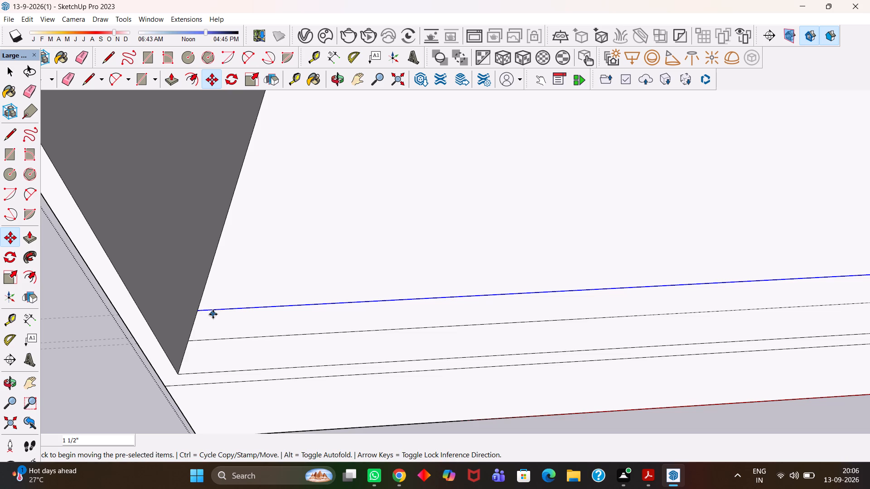
key("h")
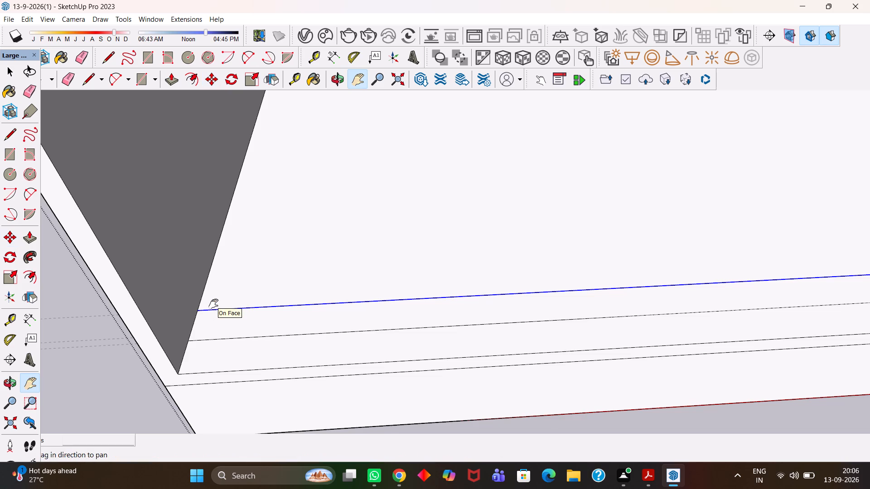
scroll(324, 324, "down", 10)
middle_click_drag(330, 318, 330, 342)
scroll(330, 342, "down", 2)
key("h")
left_click_drag(578, 333, 253, 341)
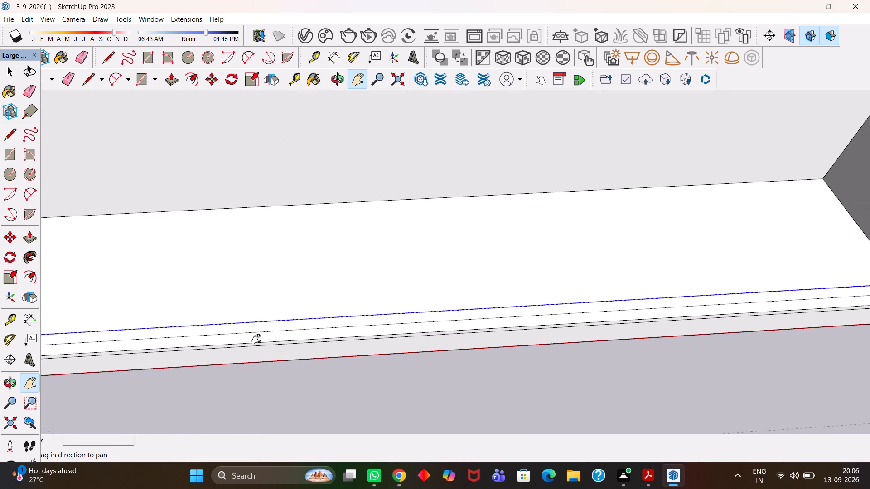
scroll(534, 317, "down", 8)
middle_click(508, 316)
scroll(508, 316, "up", 3)
scroll(510, 329, "down", 3)
key("space")
left_click(559, 359)
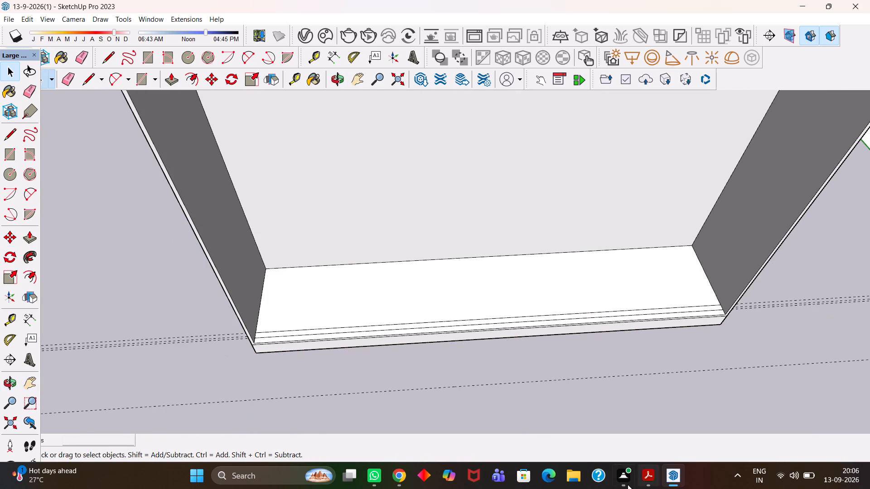
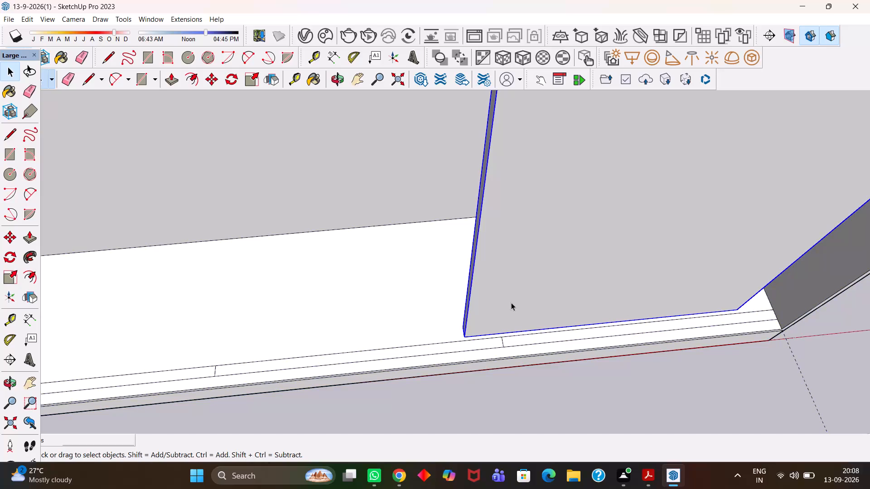
Move the selected door panel into the cabinet's right inner corner, with its bottom front edge on the middle track line.
key("h")
scroll(511, 302, "down", 4)
left_click_drag(597, 307, 493, 296)
scroll(529, 307, "up", 3)
key("m")
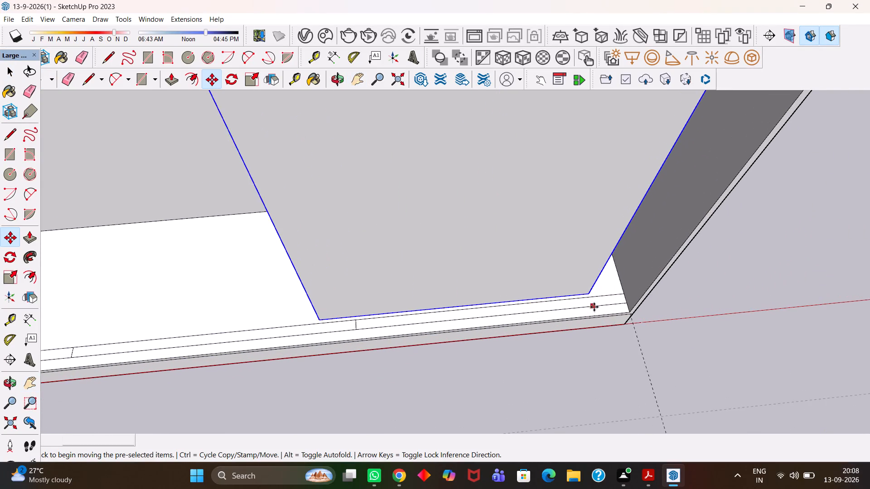
scroll(594, 307, "up", 1)
left_click(589, 292)
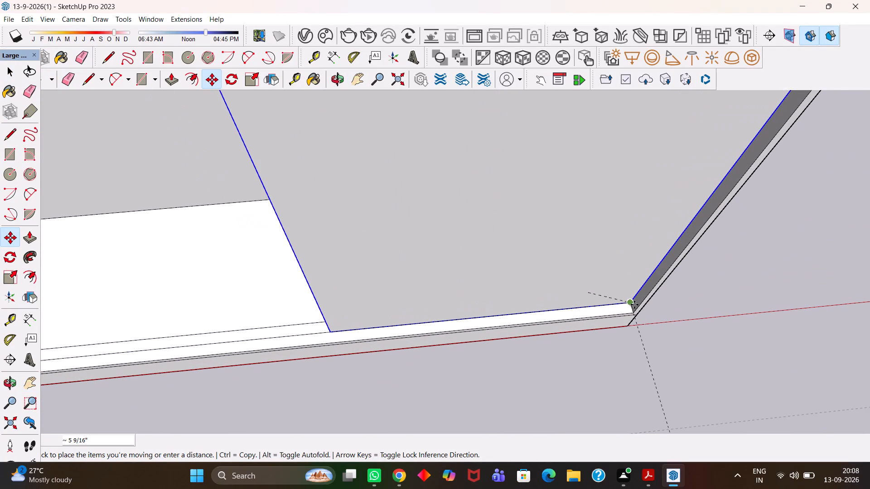
left_click(634, 305)
Copy the door panel 3' 3 1/2" to the left, starting its copy at the first panel's bottom left corner.
key("m")
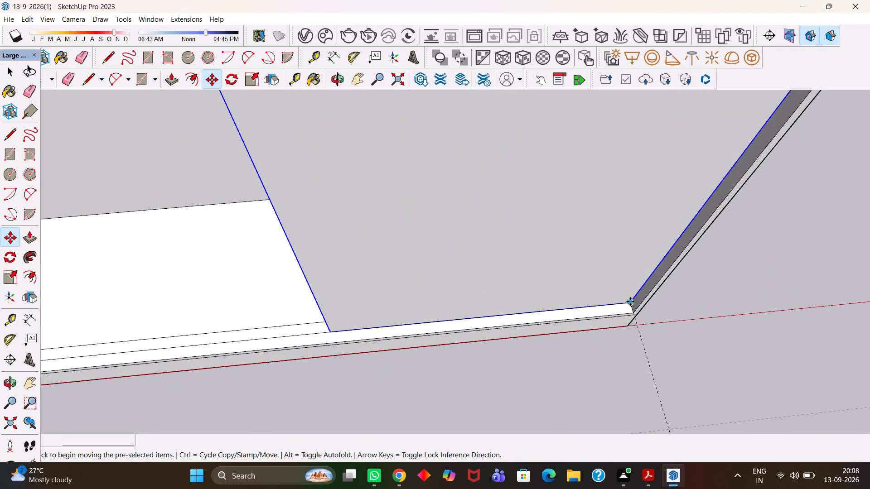
left_click(632, 304)
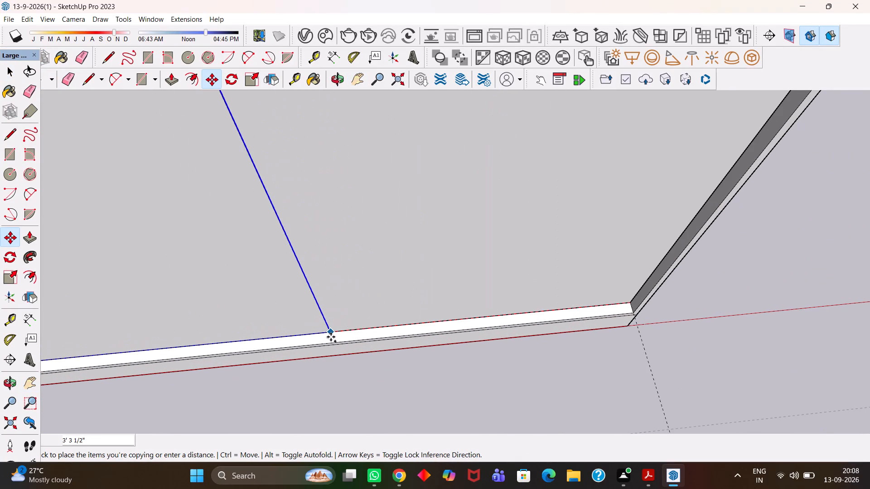
left_click(331, 339)
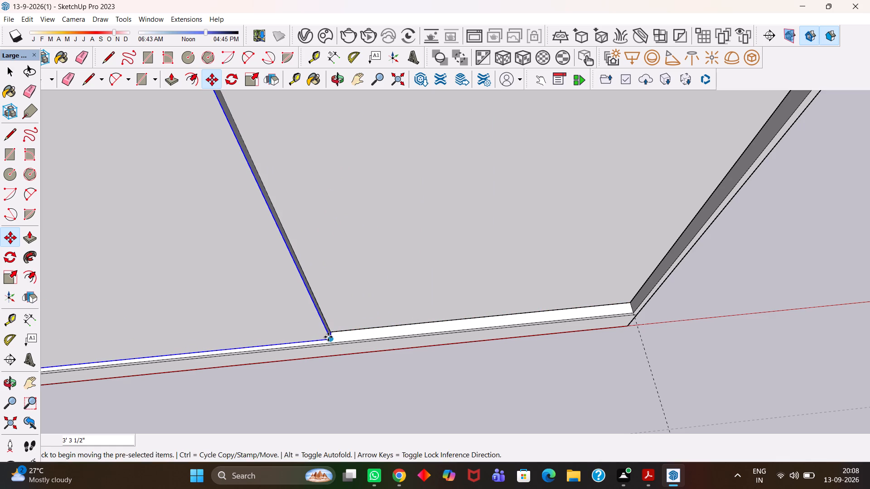
Move the copied middle door panel forward about 1/2" onto the front edge of the cabinet's inner bottom.
key("h")
scroll(358, 320, "down", 6)
middle_click_drag(387, 329, 335, 316)
scroll(335, 316, "up", 2)
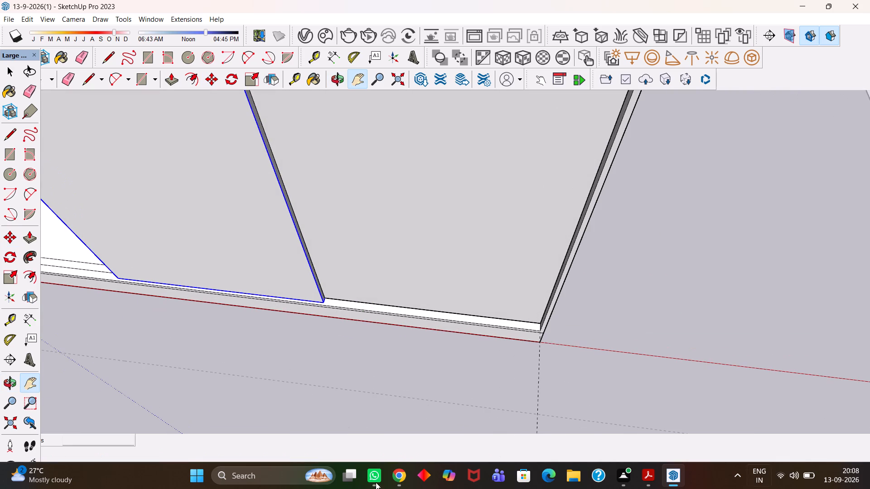
scroll(348, 488, "up", 2)
scroll(241, 306, "up", 5)
scroll(355, 302, "up", 14)
key("m")
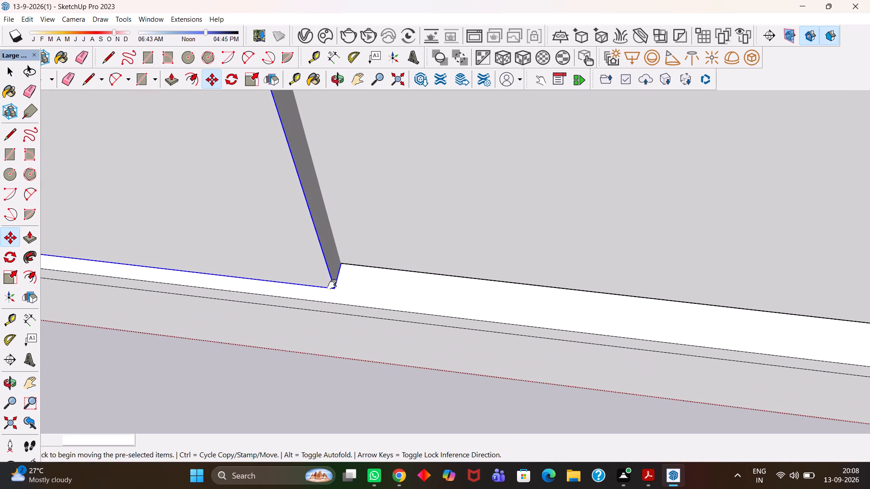
left_click(334, 289)
left_click(332, 304)
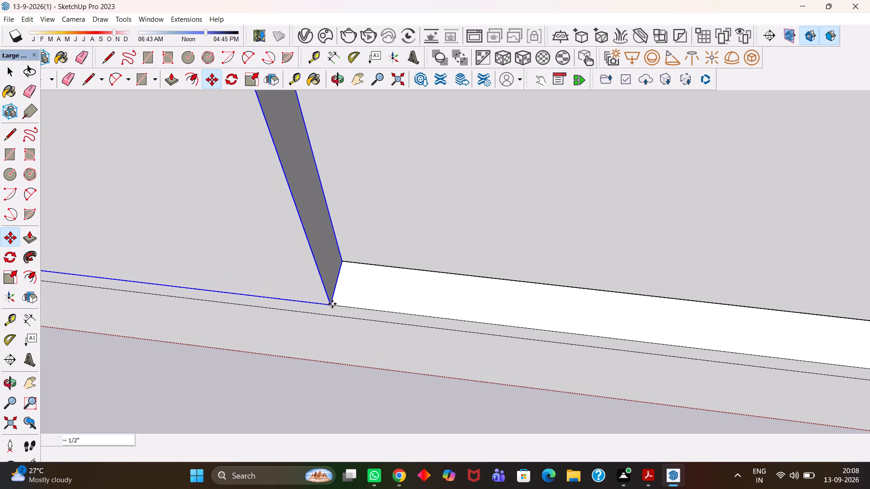
Copy the middle door panel about 3' 3 5/8" to the left and back onto the middle track line.
key("m")
left_click(329, 304)
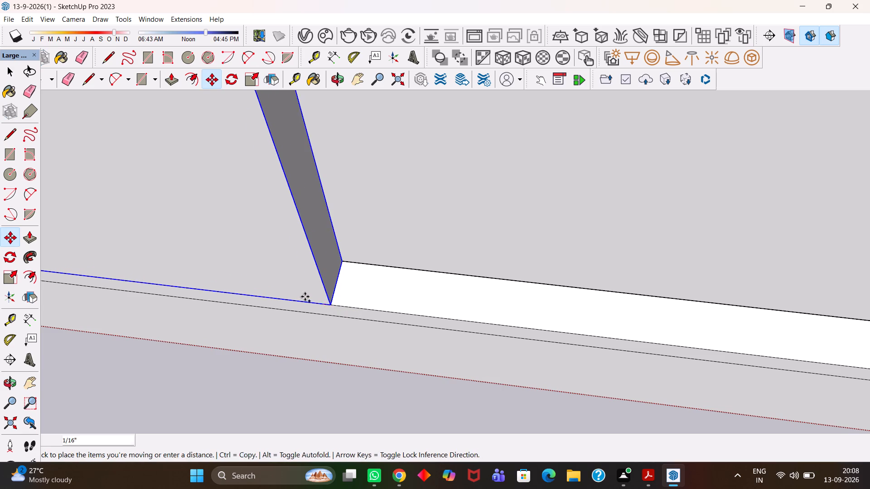
key("h")
scroll(232, 272, "down", 8)
left_click_drag(184, 260, 480, 293)
left_click_drag(158, 244, 629, 325)
left_click_drag(302, 298, 440, 316)
middle_click_drag(409, 316, 516, 325)
scroll(463, 286, "up", 2)
key("Escape")
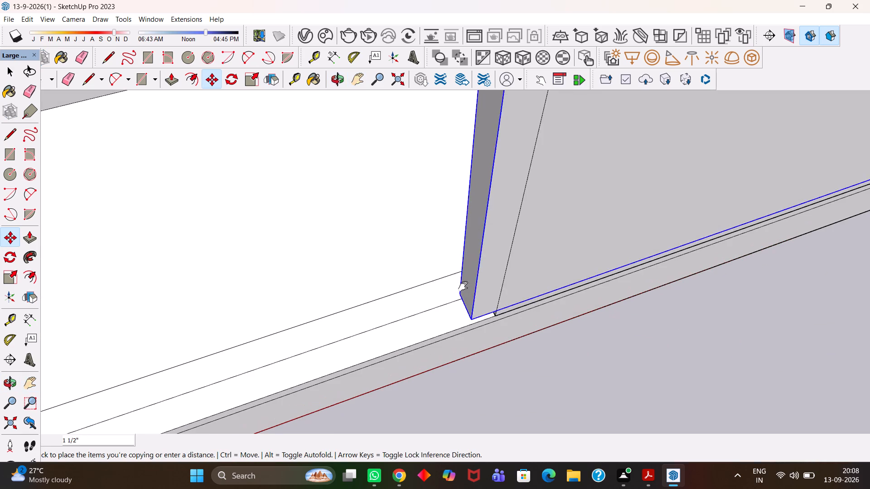
left_click(481, 291)
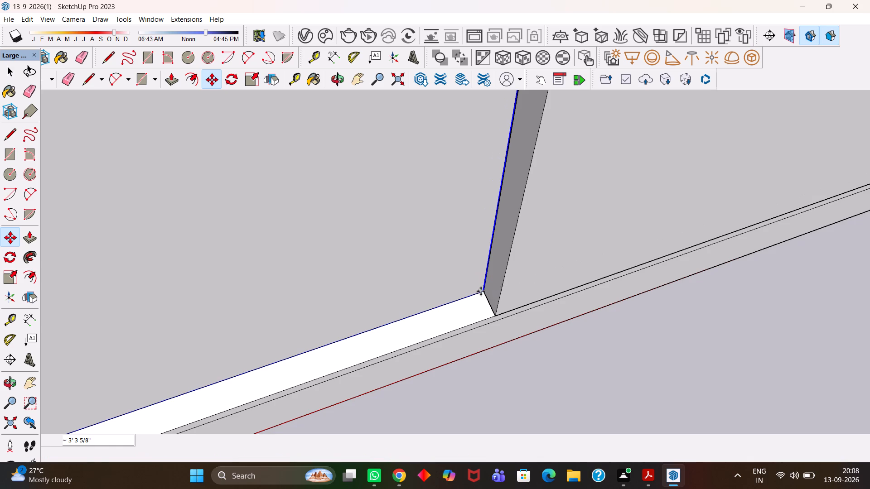
Inside the left door panel's group, push its protruding top face down about 11/16" below the cabinet top.
key("h")
scroll(472, 291, "down", 19)
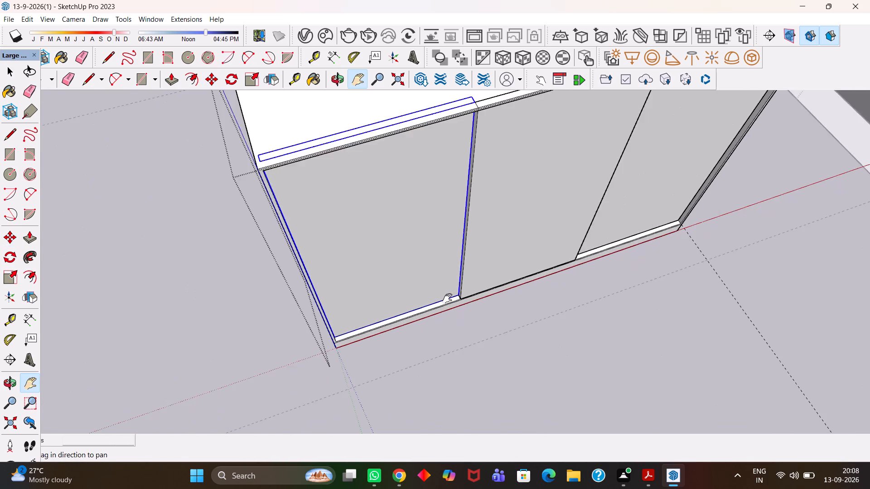
scroll(445, 298, "down", 5)
middle_click_drag(444, 329, 409, 319)
scroll(405, 317, "up", 2)
key("space")
scroll(433, 207, "up", 2)
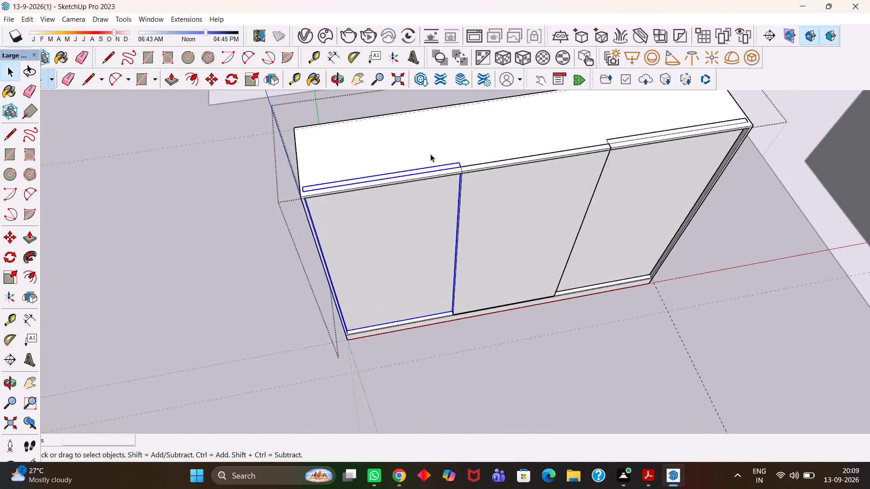
scroll(430, 154, "up", 5)
key("space")
double_click(432, 174)
left_click(429, 176)
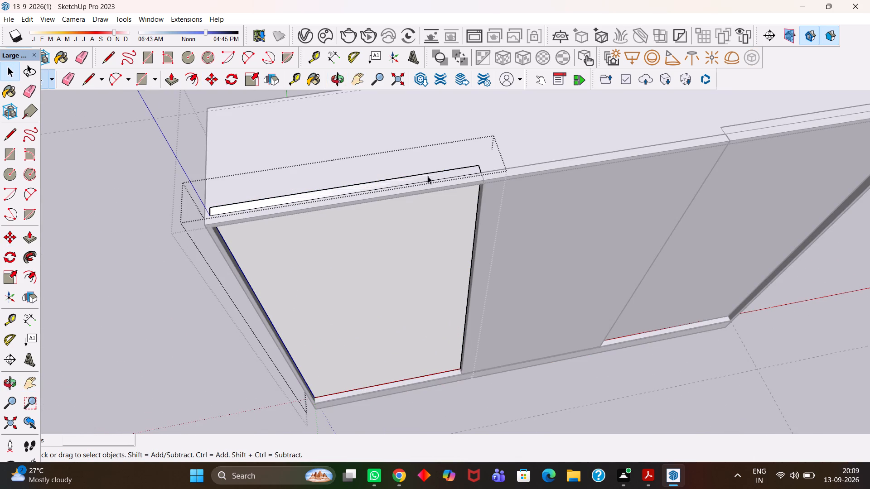
key("p")
left_click(428, 177)
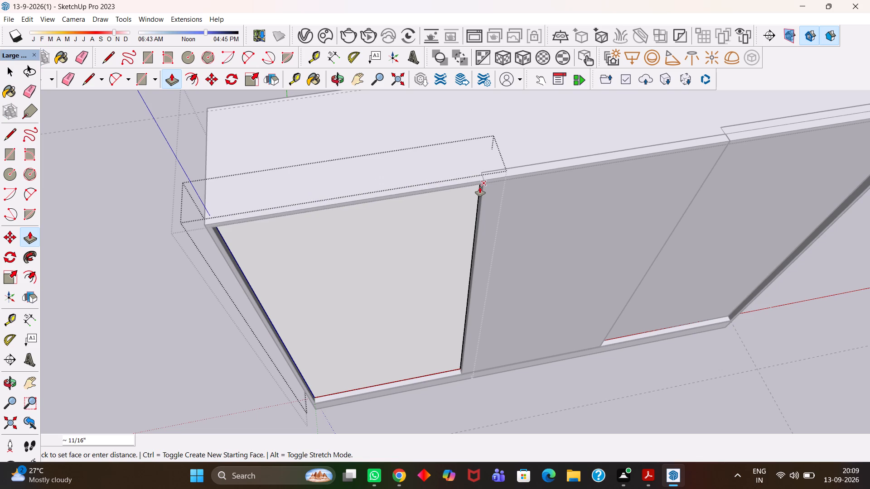
left_click(480, 187)
Inside the middle door panel's group, push its protruding top face down about 11/16" to clear the cabinet top.
key("h")
left_click_drag(585, 195, 399, 241)
left_click_drag(478, 205, 465, 223)
key("space")
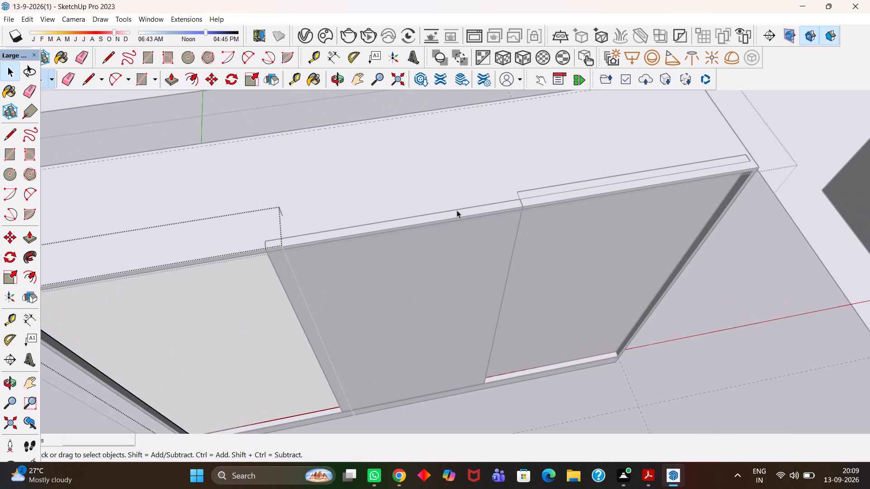
double_click(457, 211)
left_click(457, 213)
key("p")
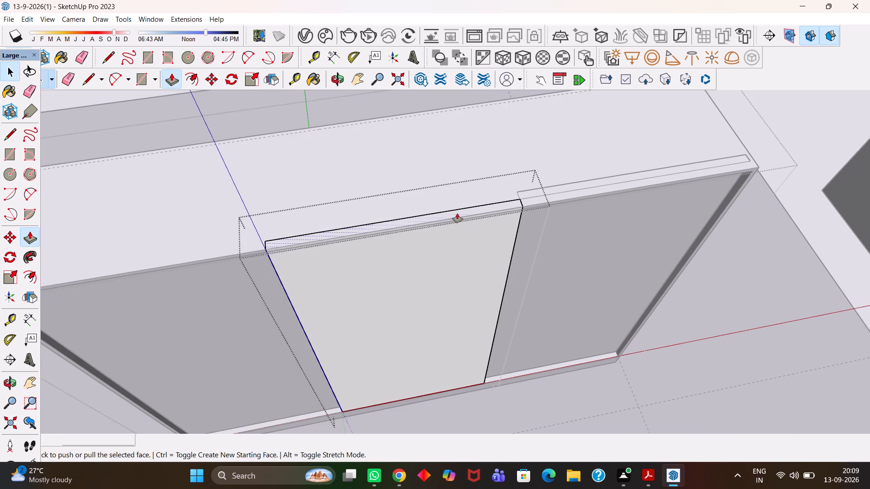
left_click(457, 213)
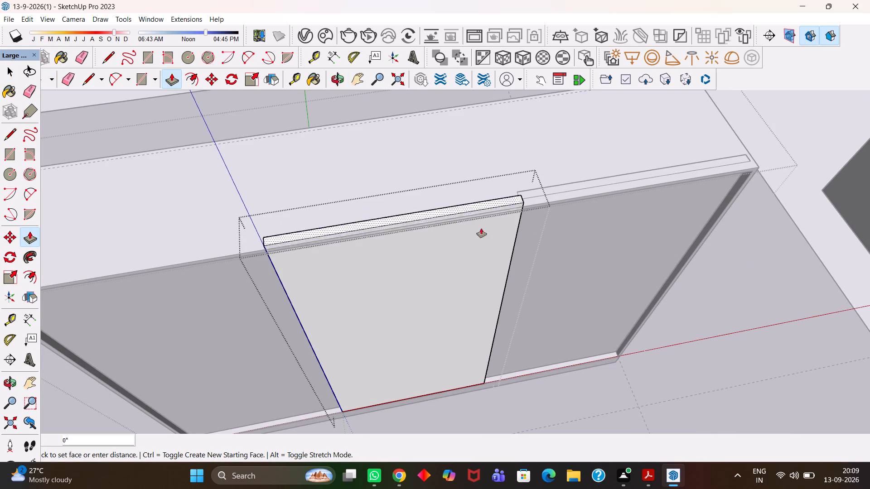
left_click(253, 257)
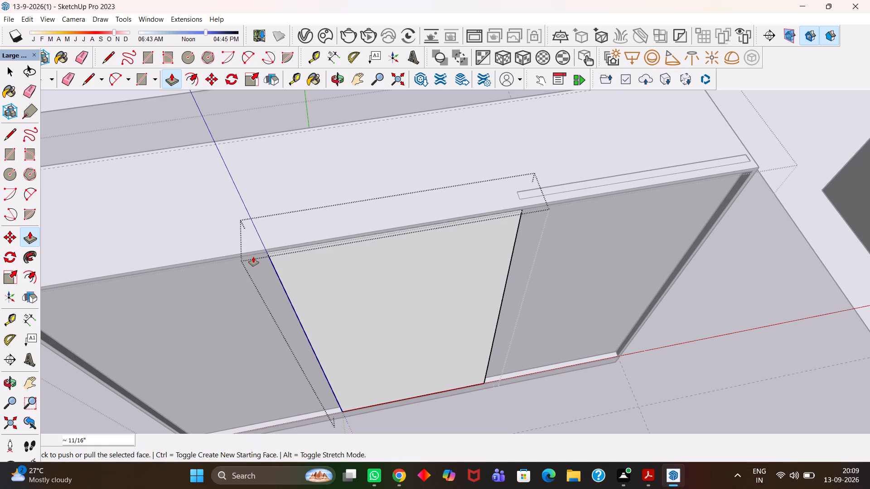
Inside the right door panel's group, push its top face down below the cabinet top, and leave the panel group.
key("h")
scroll(253, 257, "down", 5)
left_click_drag(457, 225, 414, 258)
key("space")
scroll(415, 256, "up", 3)
double_click(421, 240)
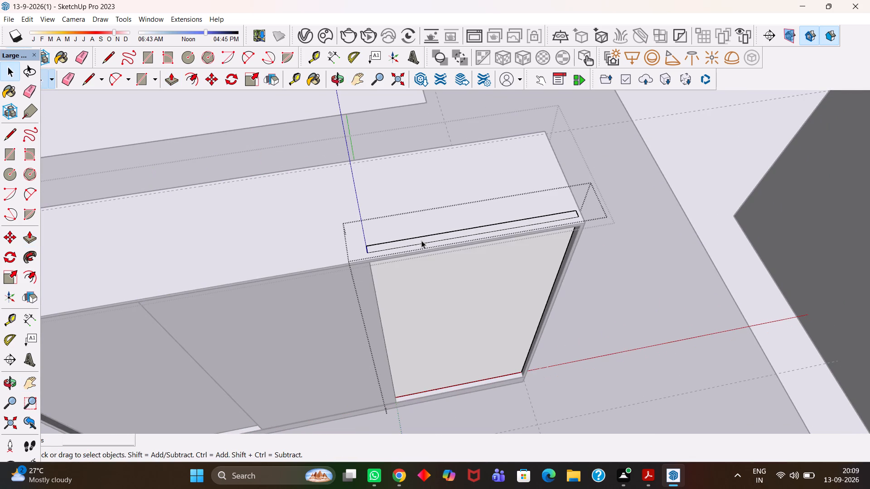
left_click(419, 240)
left_click(419, 240)
key("p")
left_click(418, 239)
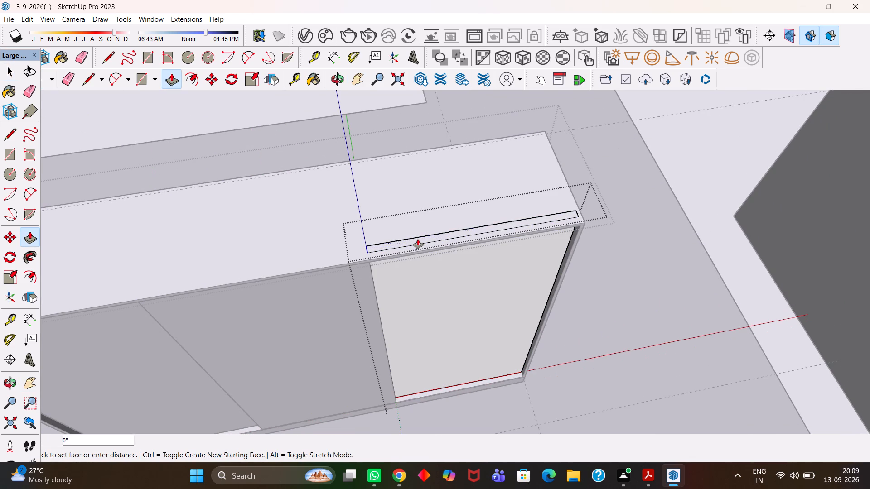
left_click(373, 264)
key("space")
left_click(592, 297)
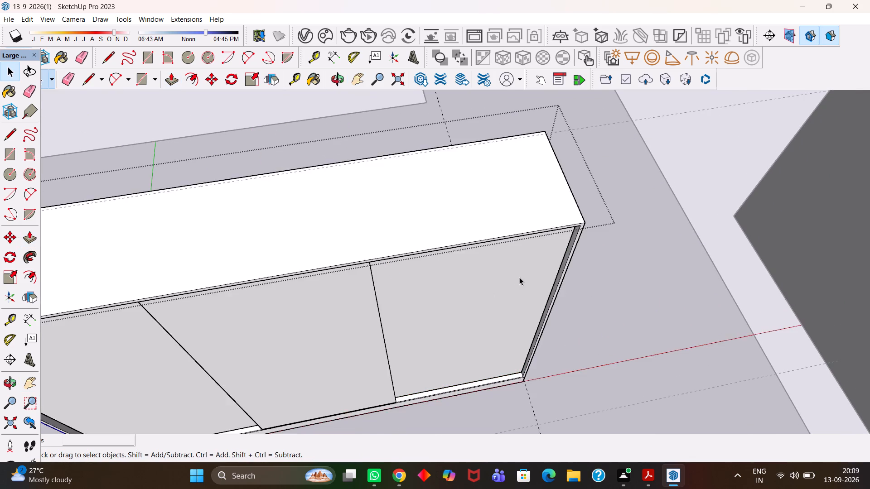
Leave the cabinet group and extrude the flat rectangle behind the cabinet up 3' into a box.
scroll(514, 277, "down", 8)
middle_click_drag(456, 315, 427, 282)
key("space")
double_click(569, 304)
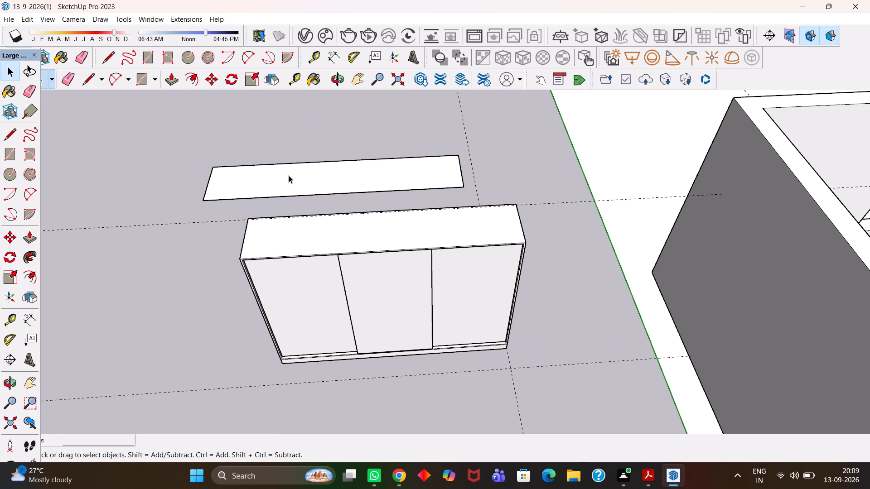
left_click(307, 181)
key("p")
left_click(307, 181)
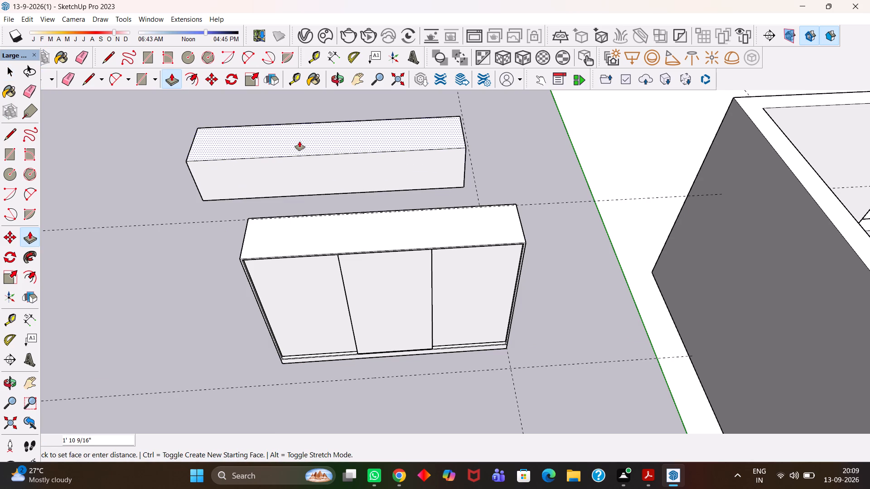
type("3'")
key("Return")
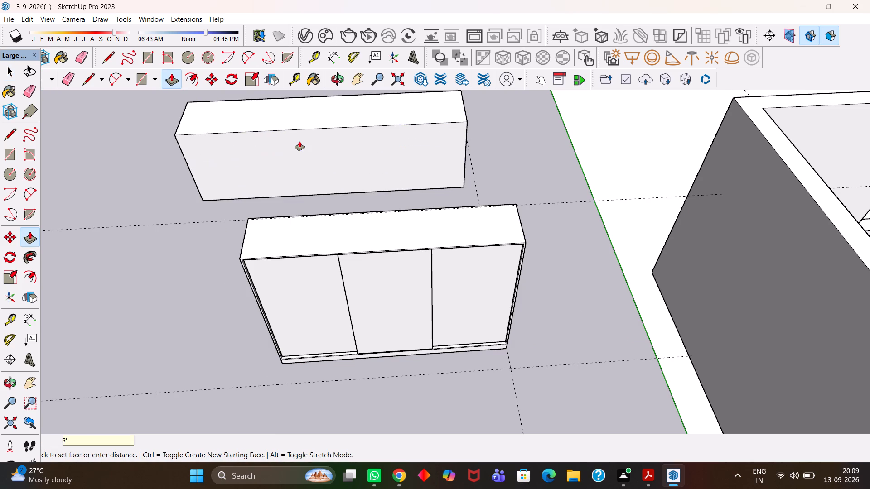
Erase the long guide line running between the new box and the cabinet's back.
key("h")
scroll(300, 141, "down", 4)
middle_click_drag(306, 144, 318, 180)
scroll(317, 180, "up", 1)
left_click_drag(309, 178, 348, 208)
middle_click_drag(365, 219, 358, 216)
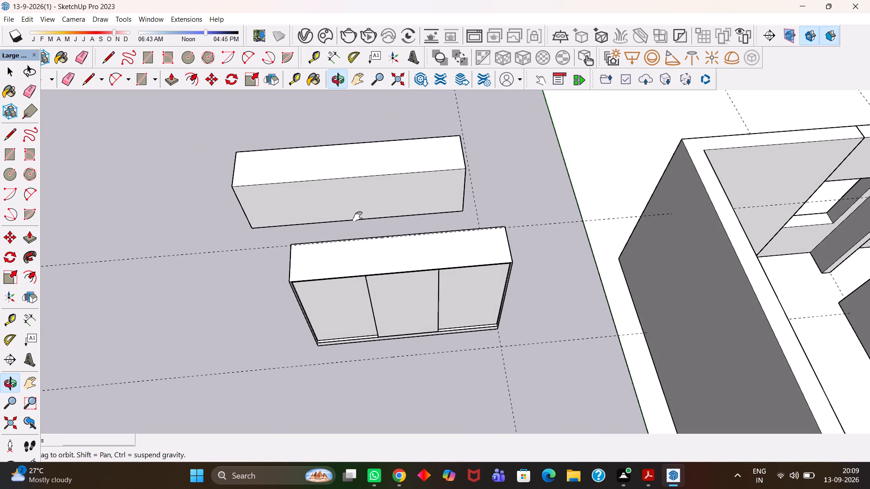
key("e")
left_click_drag(204, 230, 213, 292)
left_click_drag(493, 196, 473, 208)
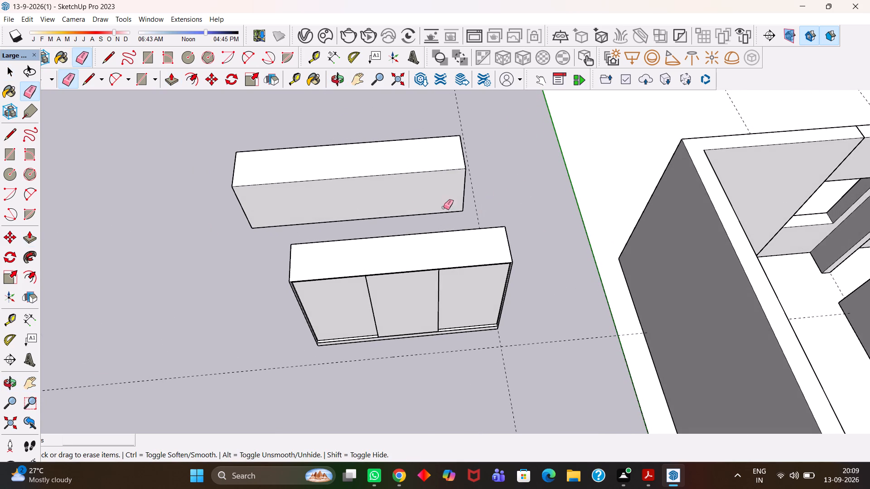
Inside the cabinet group, delete the guide line running past the cabinet's right end, and leave the group.
scroll(479, 193, "up", 2)
key("space")
left_click(478, 215)
left_click(477, 215)
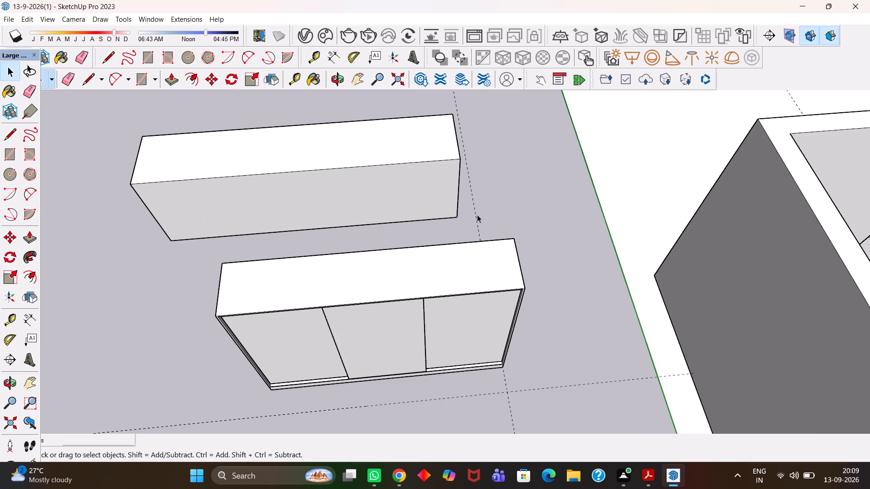
double_click(475, 213)
left_click(473, 211)
left_click(476, 210)
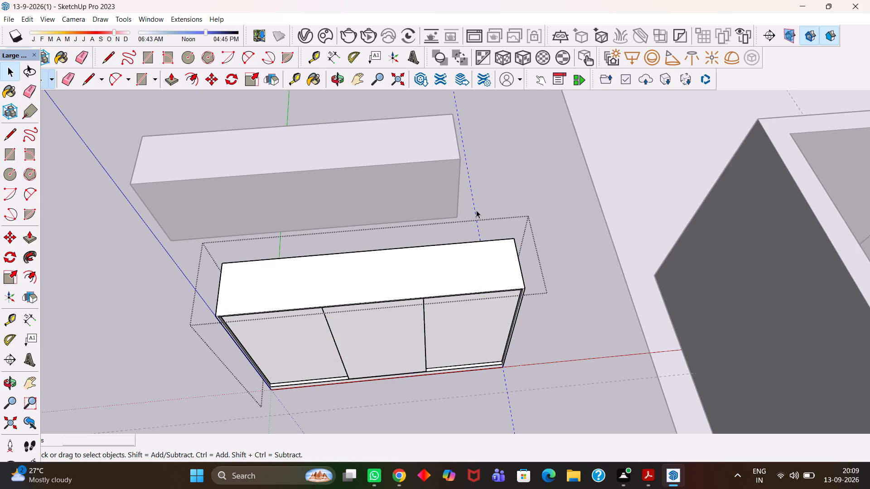
key("Delete")
left_click(532, 180)
Divide the new box's top front edge into 5 equal segments.
left_click(366, 167)
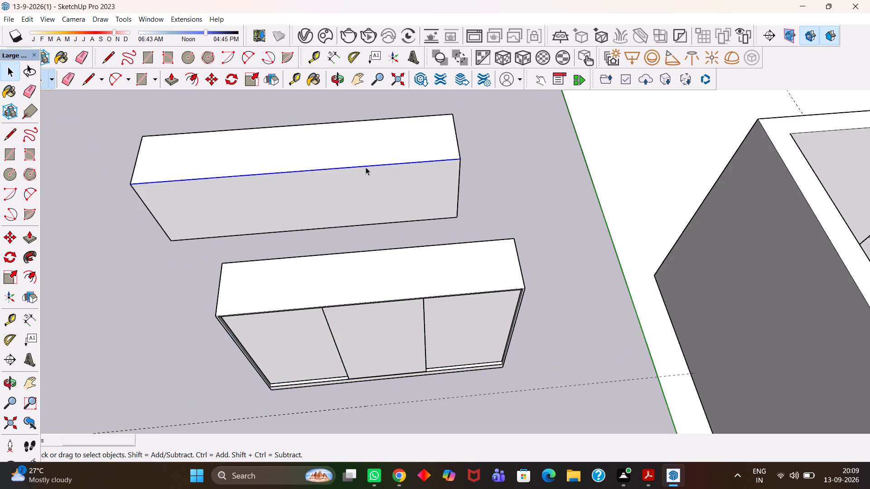
left_click(366, 167)
left_click(364, 167)
right_click(363, 167)
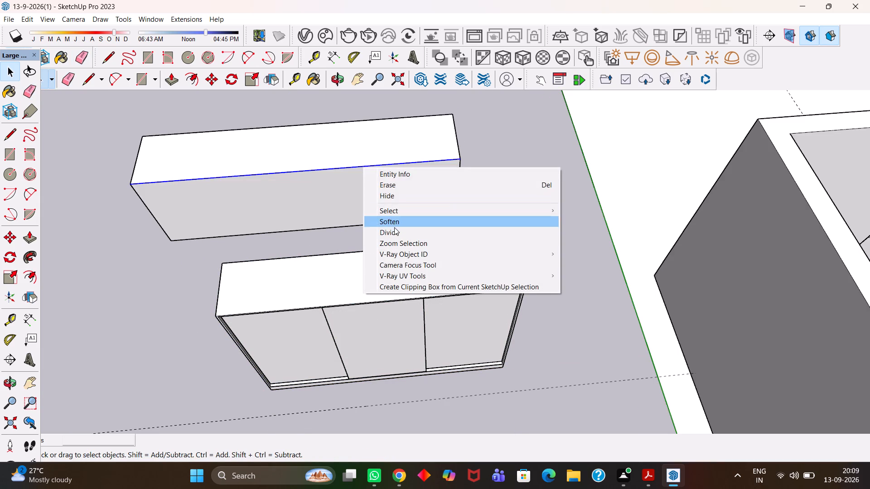
left_click(394, 231)
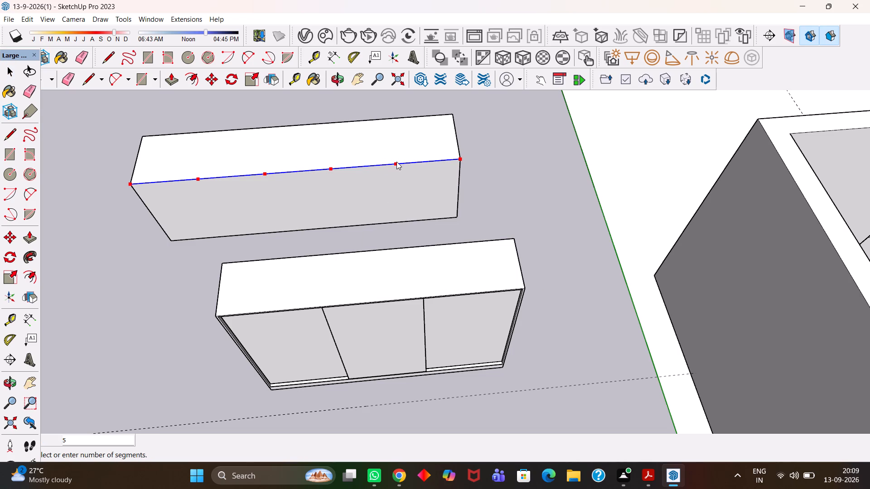
left_click(400, 162)
left_click(401, 162)
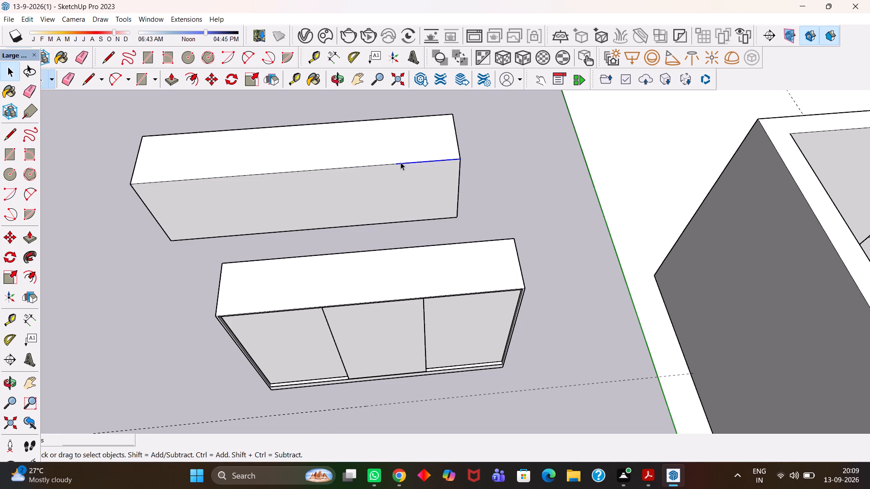
Place a guide 2' from the upper box's right front edge and draw a vertical dividing line along it down the front face.
scroll(414, 178, "up", 1)
key("t")
left_click(462, 196)
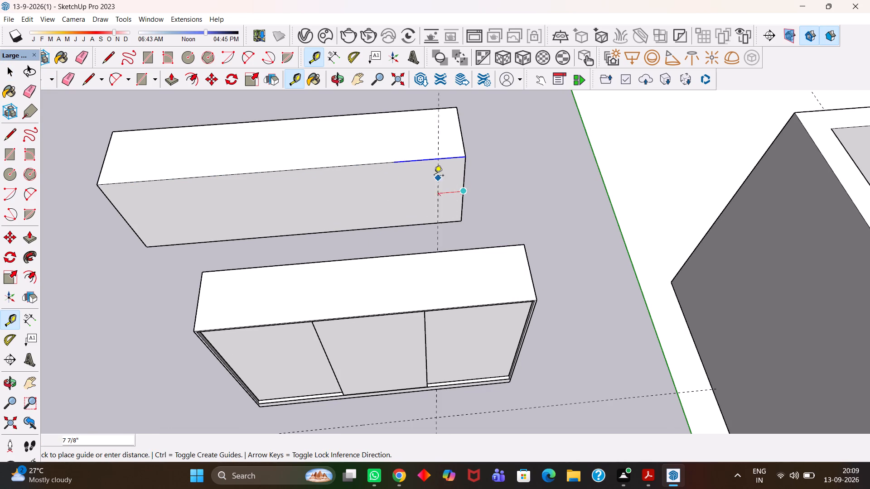
left_click(394, 163)
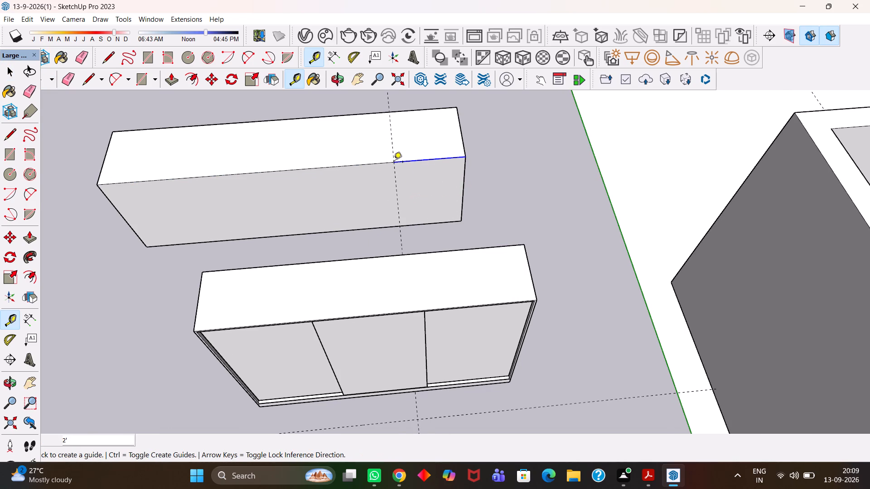
key("l")
scroll(394, 162, "up", 2)
left_click(395, 162)
left_click(403, 237)
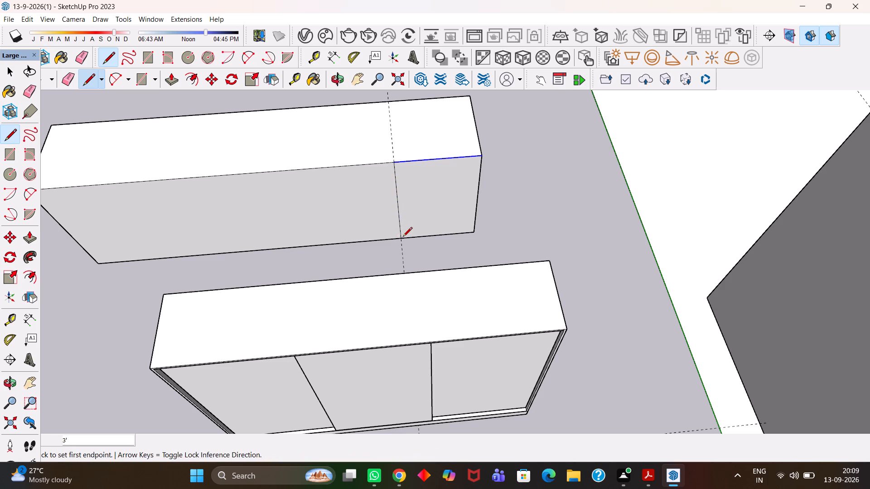
Copy the right-hand section of the upper box's front face to the open area beside the box.
key("space")
scroll(404, 235, "down", 3)
left_click(417, 223)
middle_click_drag(420, 220, 413, 228)
scroll(413, 228, "up", 2)
key("m")
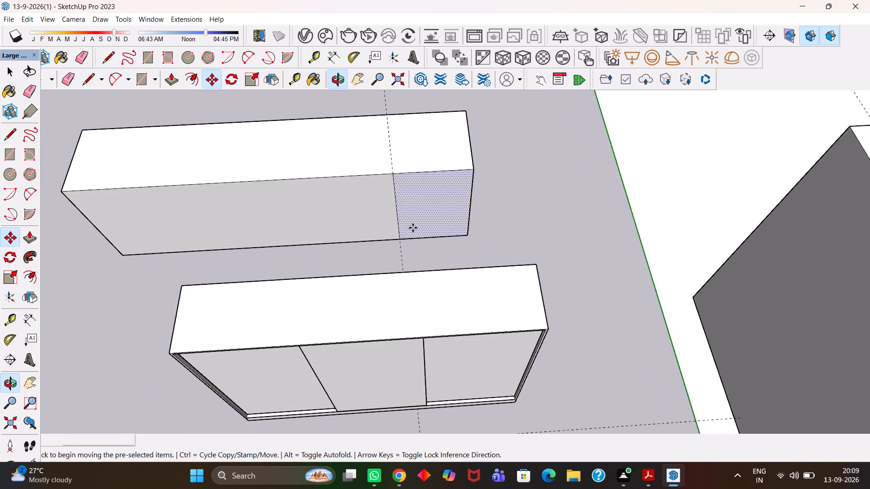
left_click(425, 224)
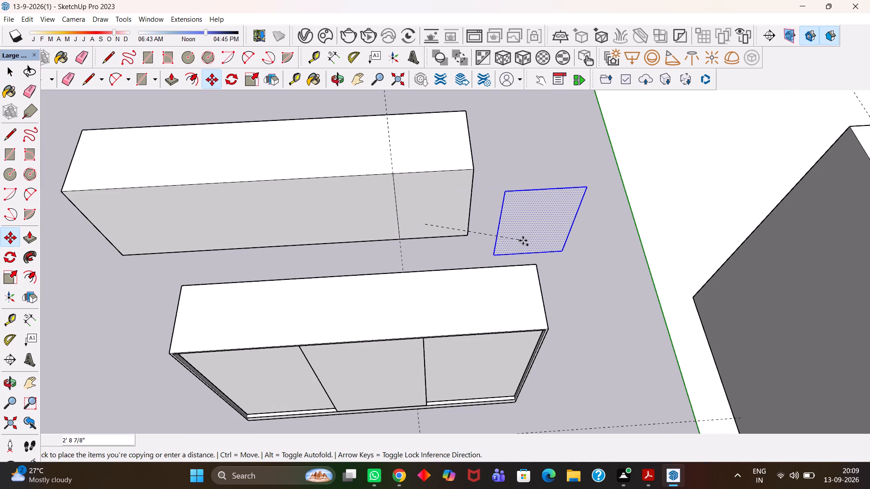
left_click(523, 240)
Extrude the copied face 18 mm into a panel.
scroll(524, 236, "up", 4)
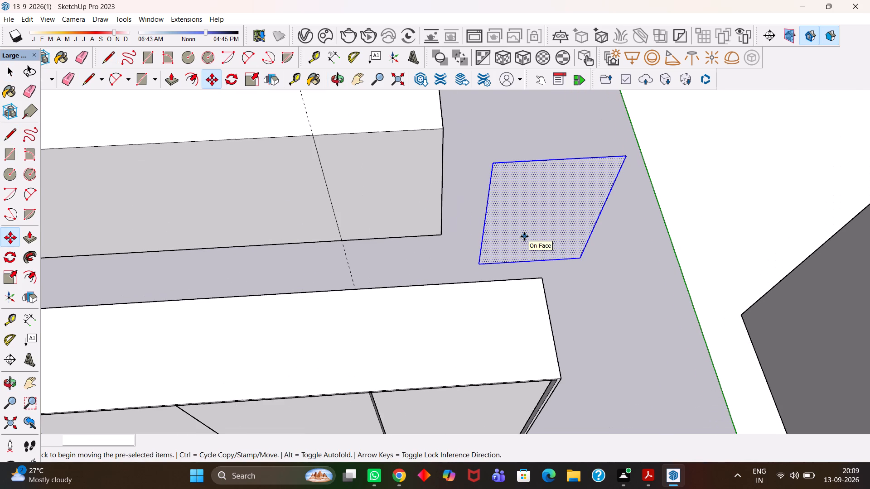
key("p")
left_click(524, 236)
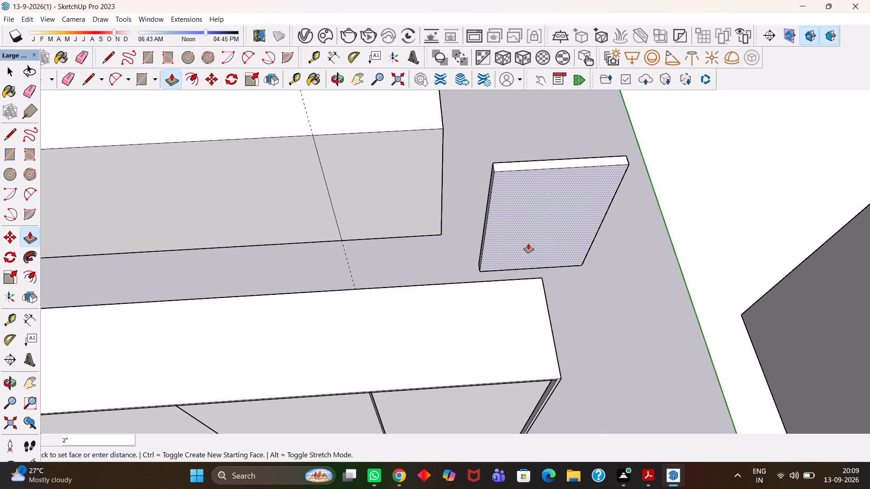
type("18mm")
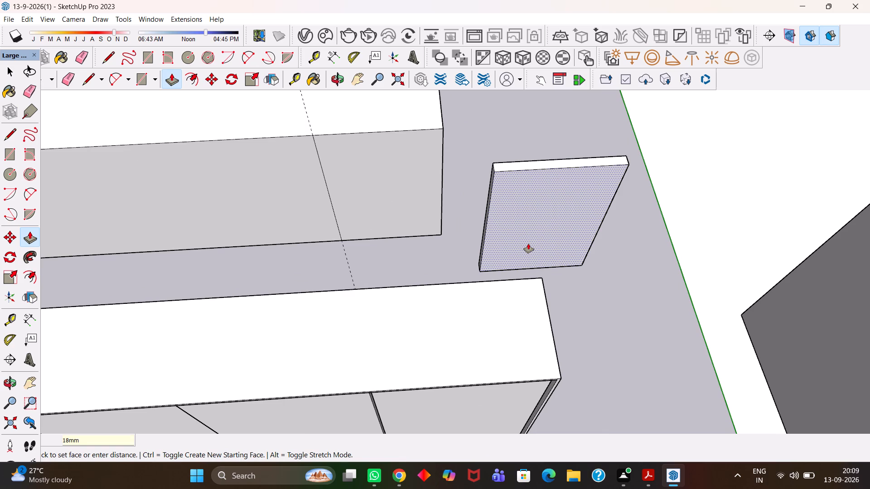
key("Return")
Push the right section of the upper box's front face in 18 mm and recess the remaining front face to the same depth.
key("h")
scroll(546, 211, "up", 1)
scroll(546, 206, "down", 4)
middle_click_drag(525, 176, 536, 189)
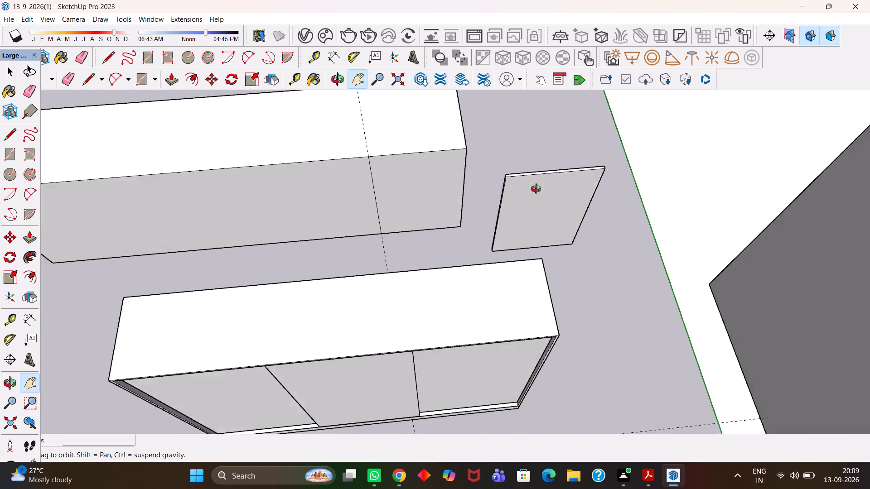
middle_click_drag(536, 189, 537, 193)
scroll(537, 193, "up", 3)
key("space")
triple_click(540, 202)
scroll(540, 202, "down", 5)
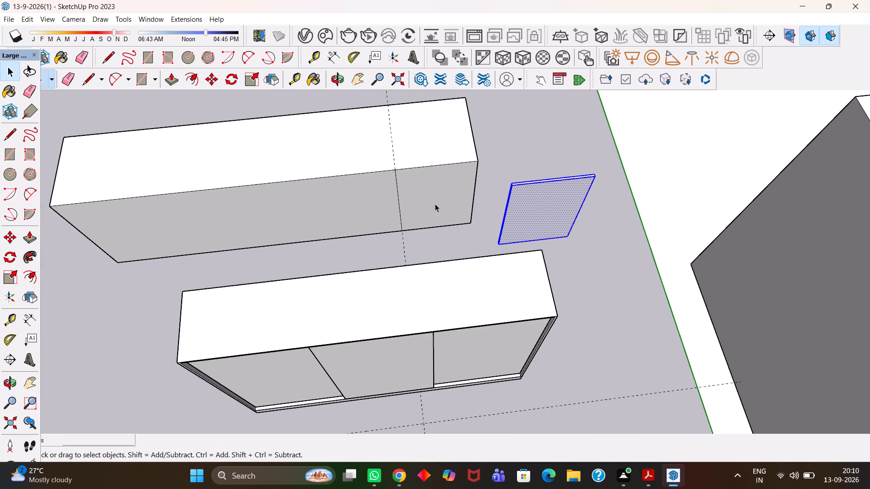
left_click(432, 197)
key("p")
left_click(432, 197)
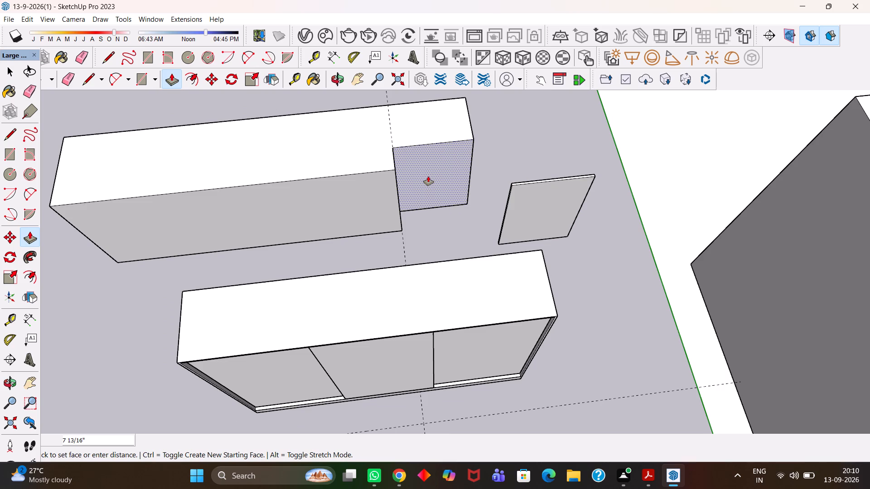
type("18mm")
key("Return")
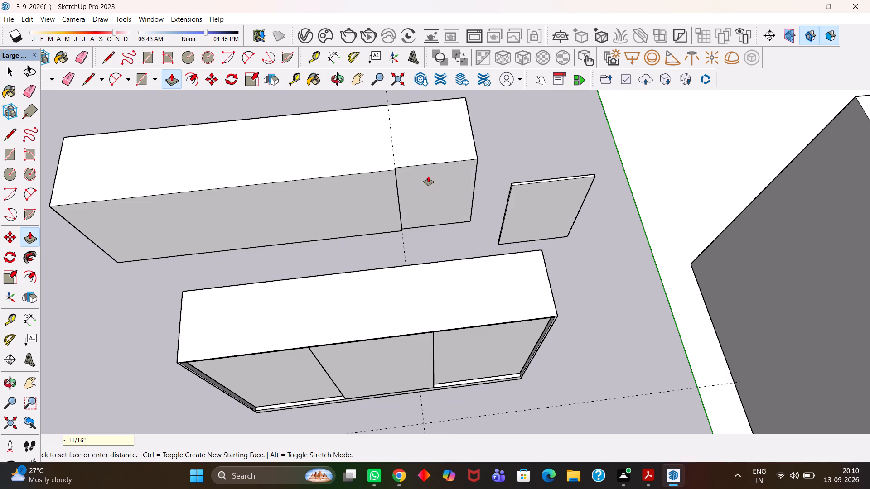
left_click(355, 198)
left_click(411, 172)
Make the whole separate 18 mm panel a group.
scroll(411, 172, "down", 3)
key("space")
left_click(520, 192)
scroll(503, 191, "up", 2)
middle_click(503, 191)
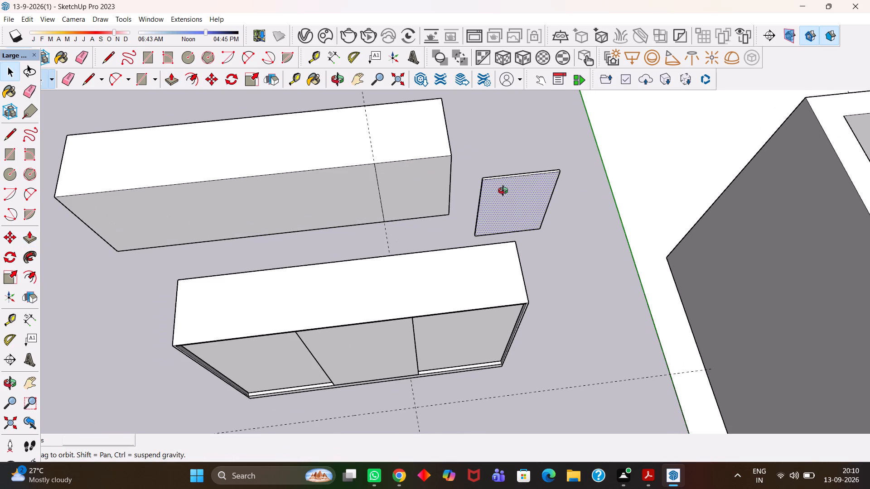
scroll(503, 192, "up", 2)
key("m")
double_click(518, 192)
key("space")
triple_click(518, 192)
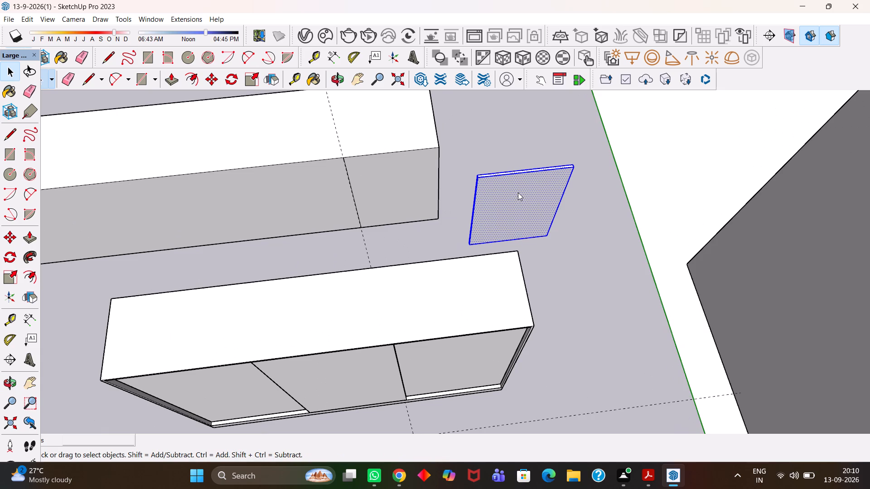
right_click(518, 192)
left_click(562, 279)
Move the panel group by its top corner onto the right end of the upper box's recessed front.
middle_click_drag(518, 178, 516, 183)
scroll(516, 183, "up", 2)
key("m")
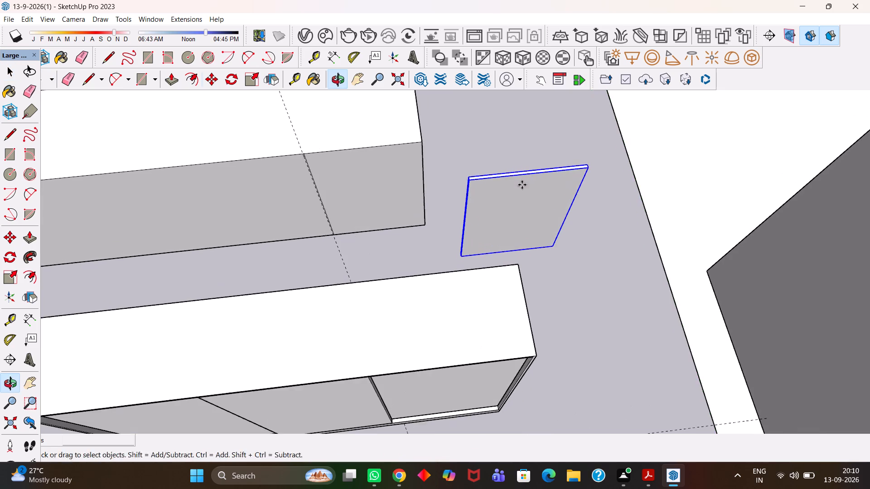
scroll(522, 185, "up", 2)
left_click(583, 171)
scroll(367, 150, "down", 3)
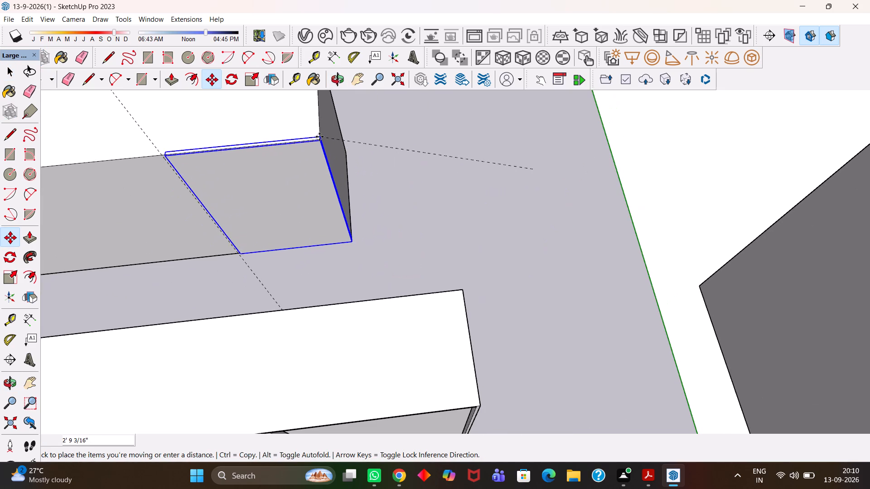
left_click(317, 137)
Inside the panel group, push its left side face in 5 mm, and leave the group.
scroll(317, 137, "up", 3)
key("h")
middle_click_drag(374, 163, 293, 133)
key("h")
scroll(307, 137, "down", 6)
left_click_drag(260, 153, 380, 230)
middle_click_drag(352, 201, 435, 202)
scroll(420, 206, "up", 7)
key("h")
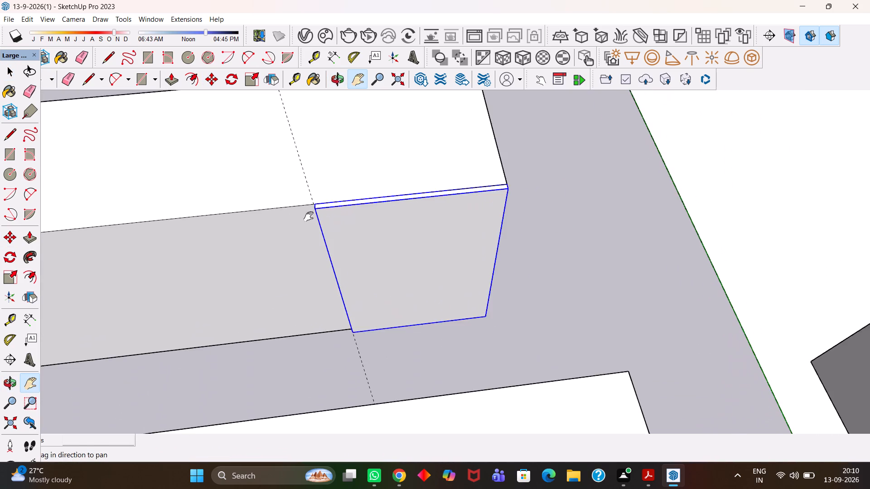
scroll(309, 216, "up", 2)
middle_click_drag(288, 208, 378, 202)
scroll(310, 212, "up", 3)
scroll(358, 244, "up", 5)
middle_click_drag(358, 244, 386, 240)
middle_click(393, 237)
scroll(362, 243, "up", 4)
middle_click_drag(376, 249, 381, 251)
key("space")
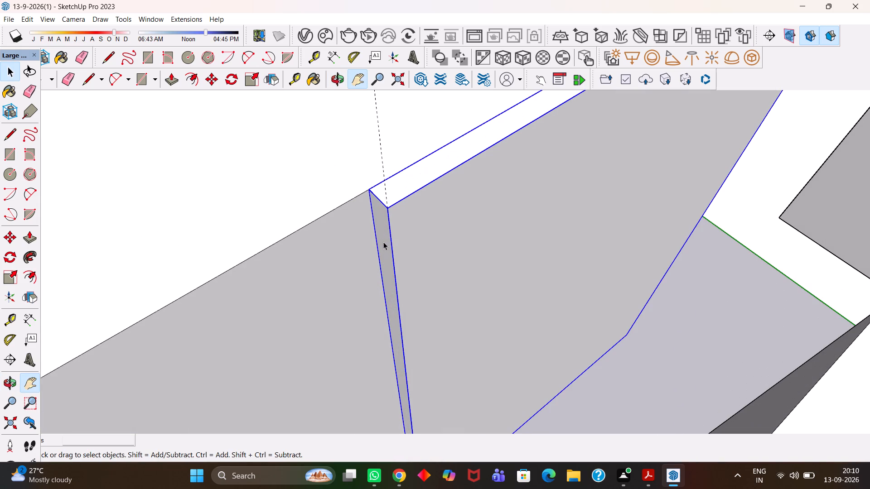
double_click(383, 242)
left_click(383, 237)
key("p")
left_click(383, 237)
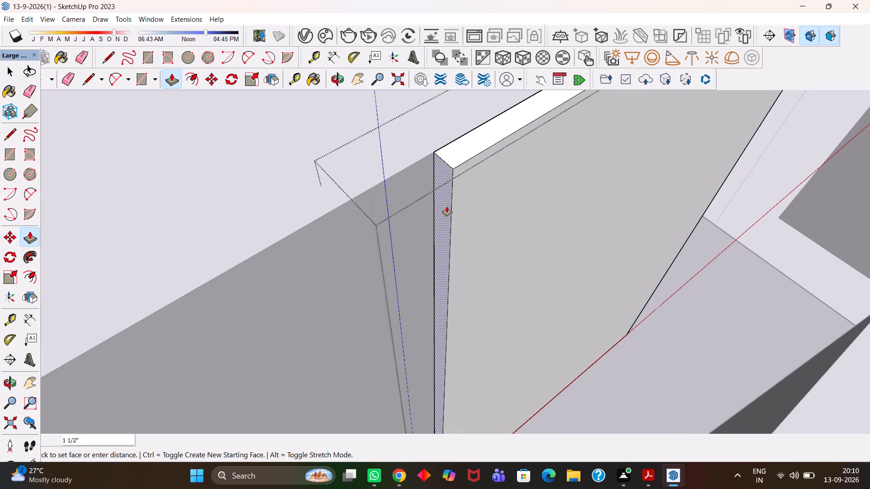
type("5mm")
key("Return")
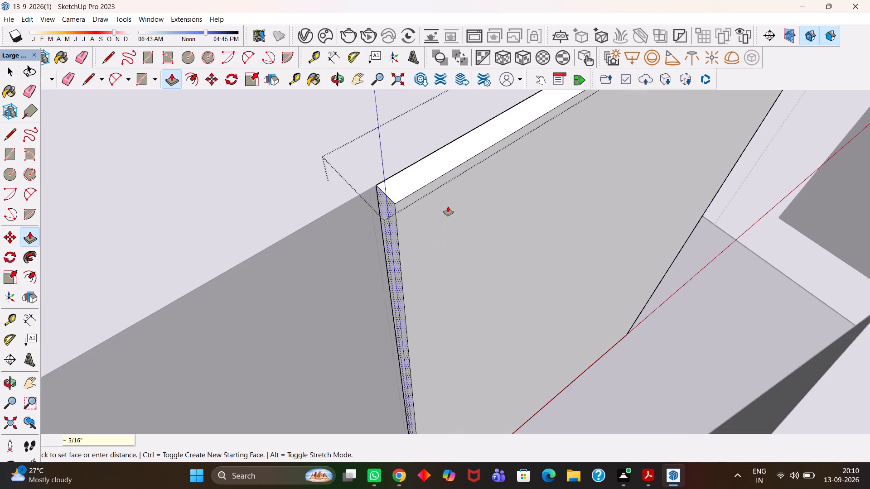
key("h")
scroll(455, 206, "down", 19)
middle_click_drag(474, 190, 364, 206)
scroll(364, 206, "down", 7)
middle_click_drag(419, 199, 360, 206)
scroll(360, 206, "down", 3)
key("space")
left_click(526, 189)
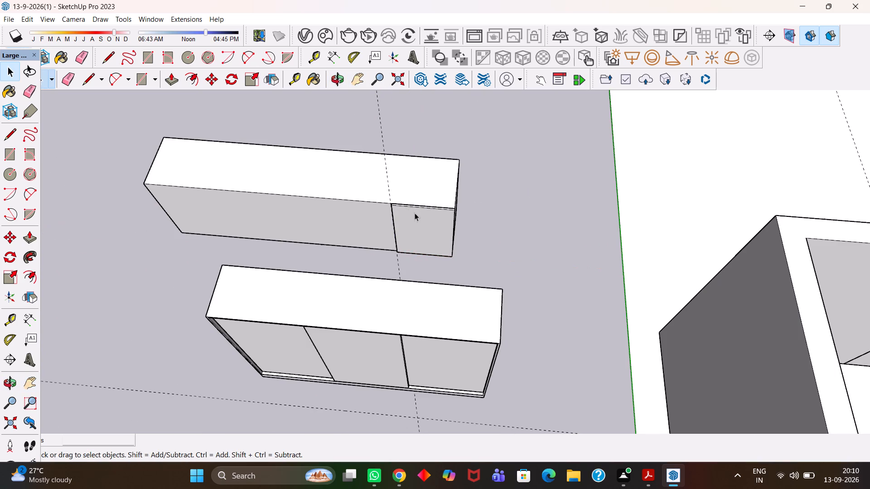
Copy the panel group along the front of the upper box to the box's far left corner.
left_click(419, 221)
middle_click_drag(414, 218, 420, 220)
scroll(420, 220, "up", 11)
key("m")
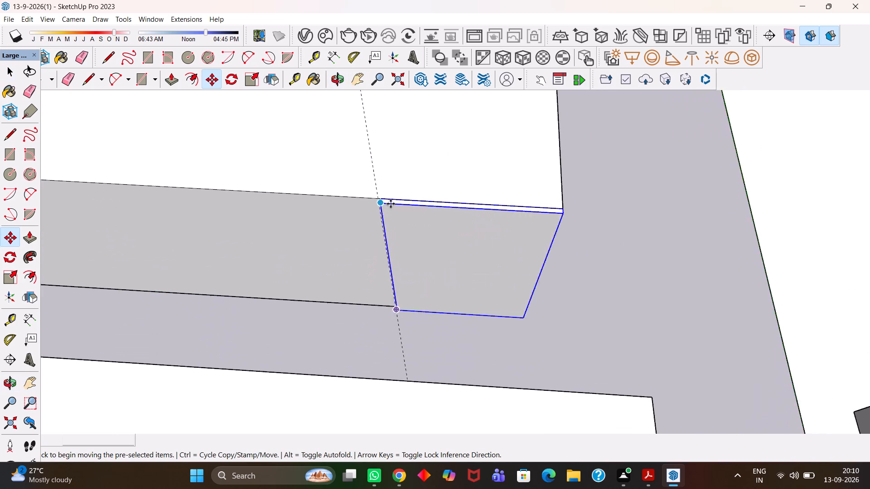
scroll(391, 204, "up", 4)
left_click(381, 199)
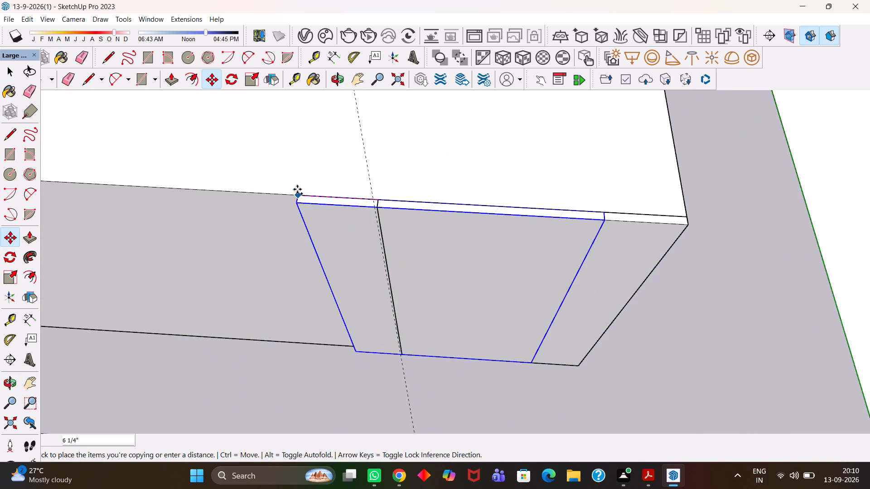
key("h")
scroll(294, 189, "down", 6)
left_click_drag(228, 211, 515, 247)
left_click_drag(188, 225, 486, 282)
left_click_drag(270, 254, 285, 258)
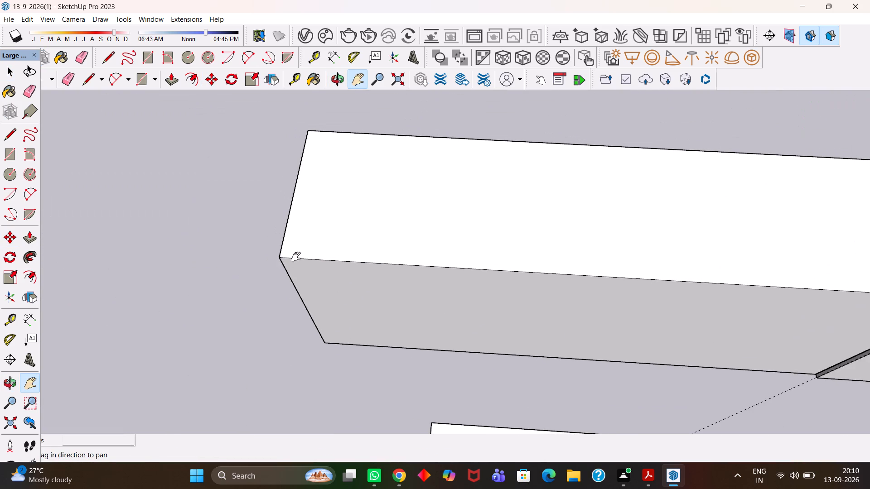
key("Escape")
left_click(281, 255)
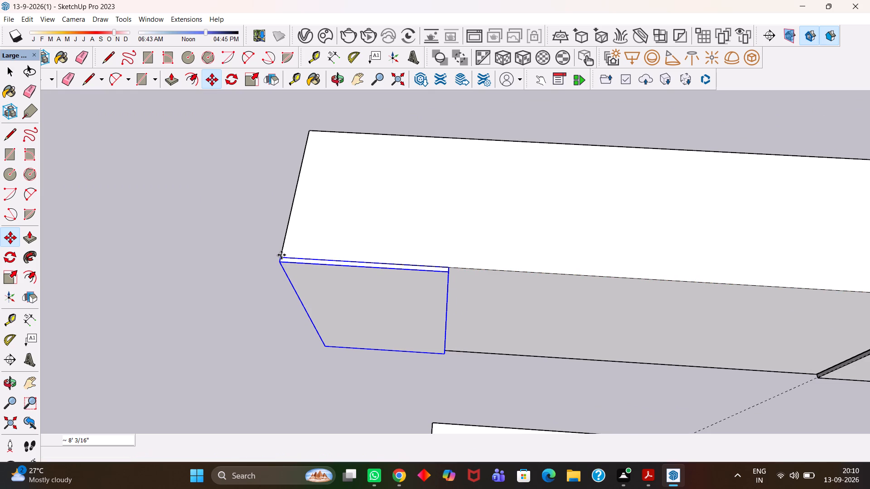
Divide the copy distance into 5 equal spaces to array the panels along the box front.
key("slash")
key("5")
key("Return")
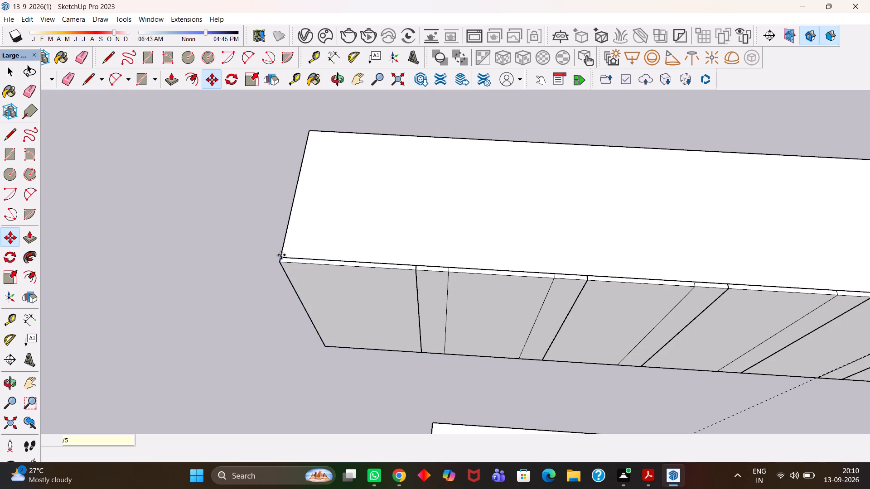
Divide the panel copy distance into 4 equal spaces to array the panels along the box front.
type("/4")
key("Return")
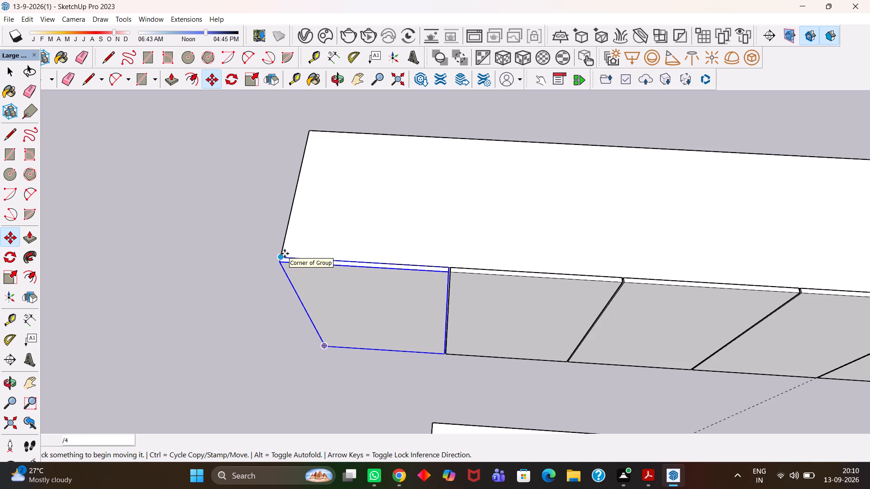
Erase the guide line crossing the right part of the upper box.
key("h")
scroll(281, 256, "down", 6)
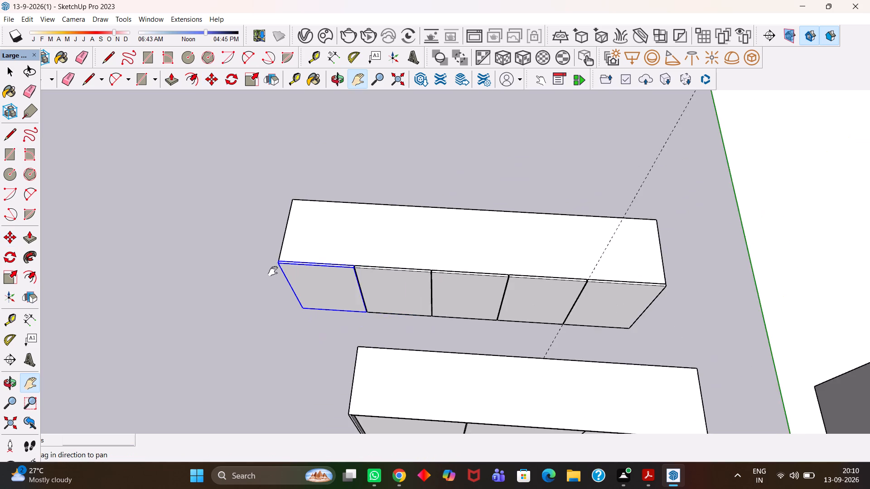
scroll(273, 271, "down", 5)
middle_click_drag(302, 283, 330, 273)
key("space")
middle_click_drag(415, 256, 405, 250)
key("e")
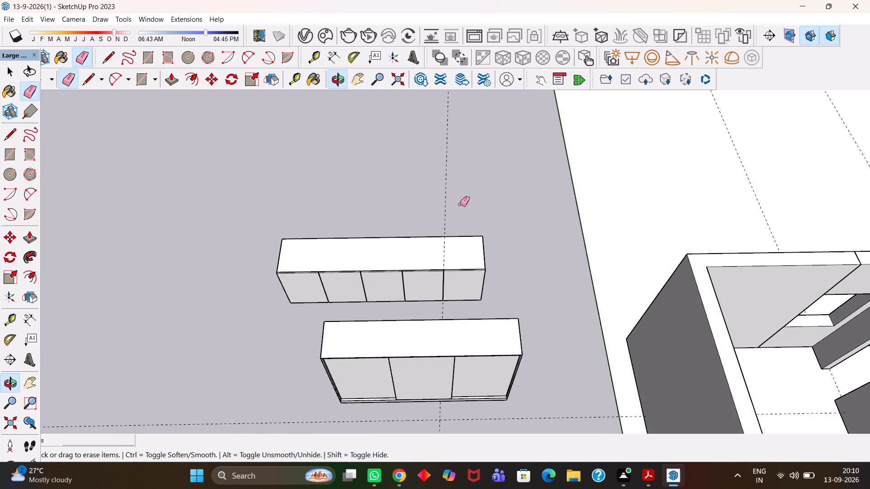
left_click_drag(487, 191, 435, 200)
Group the upper box together with its five front door panels.
key("space")
left_click(432, 243)
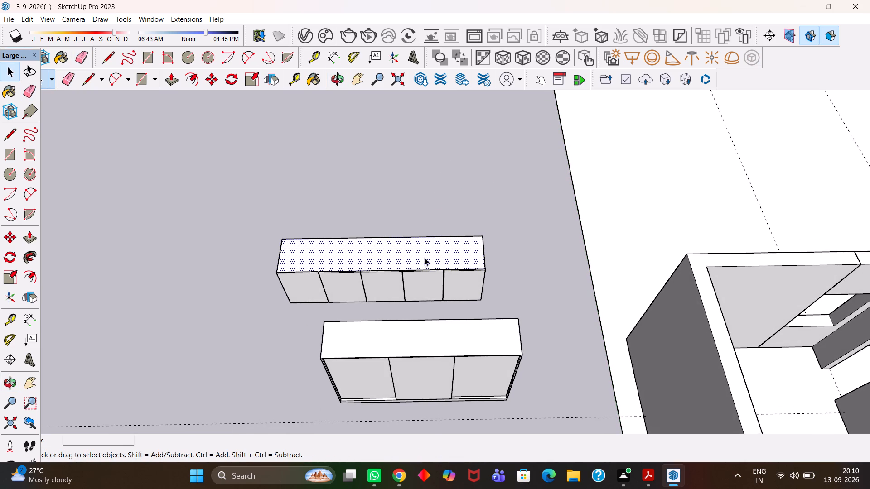
left_click_drag(532, 212, 234, 316)
scroll(300, 283, "up", 4)
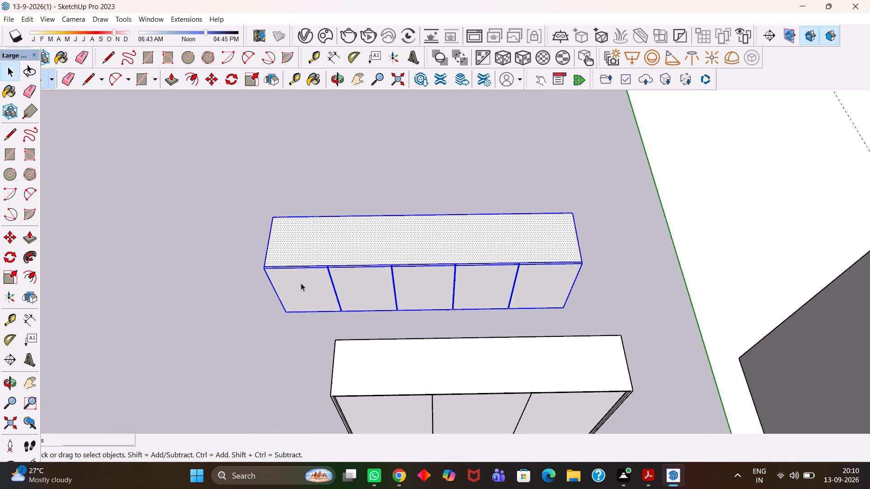
scroll(304, 283, "up", 2)
middle_click_drag(261, 283, 240, 328)
middle_click_drag(502, 209, 508, 157)
middle_click_drag(472, 246, 472, 233)
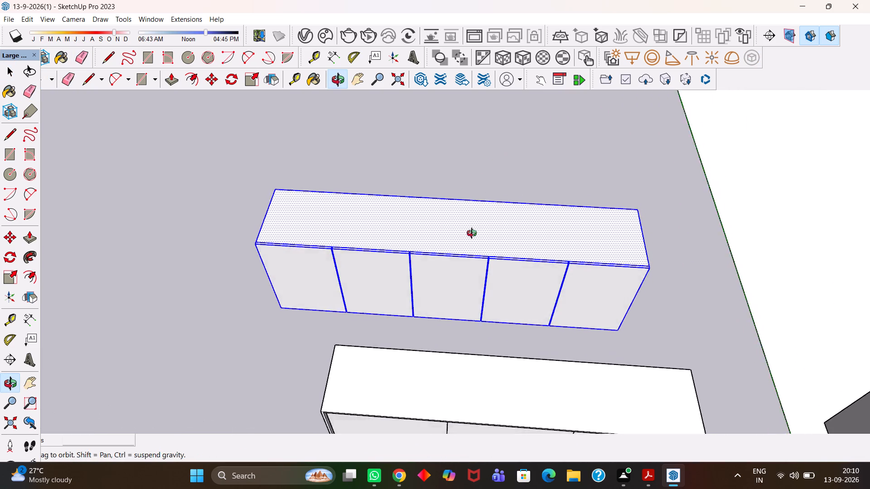
middle_click_drag(472, 233, 483, 235)
scroll(483, 235, "up", 2)
middle_click_drag(471, 254, 475, 246)
scroll(469, 248, "up", 5)
scroll(475, 246, "down", 2)
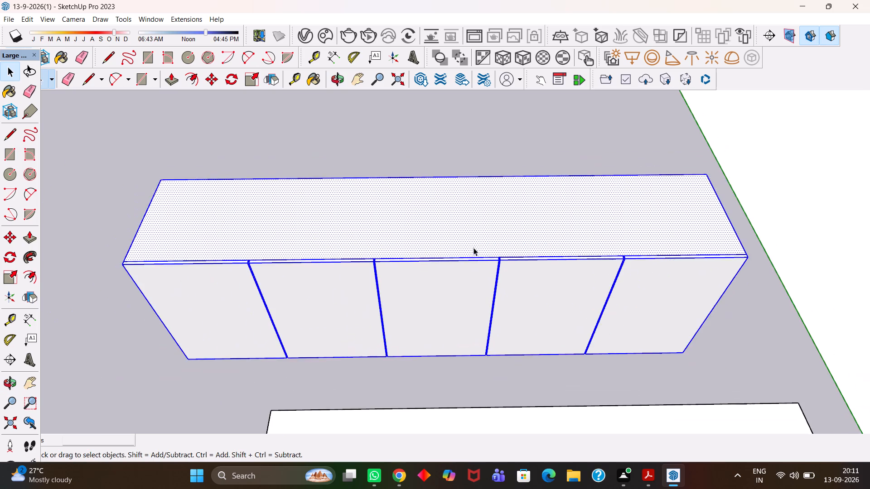
scroll(474, 248, "down", 1)
middle_click_drag(475, 252, 458, 254)
left_click_drag(731, 175, 597, 266)
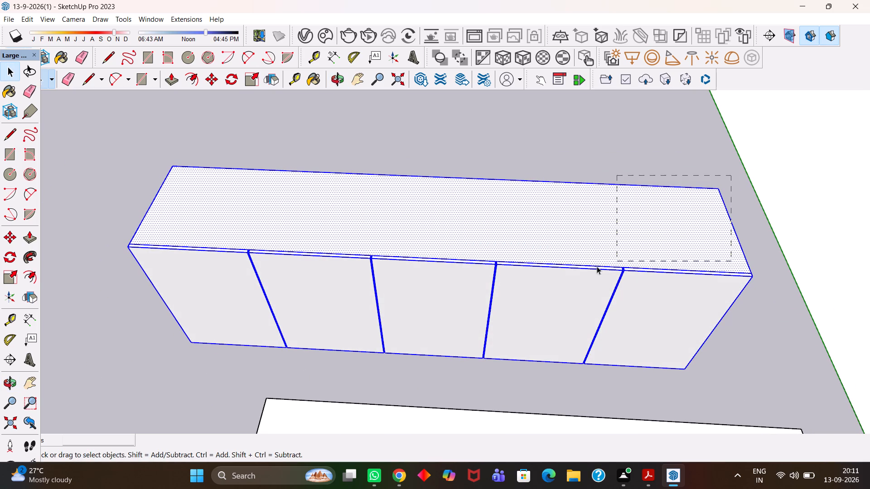
left_click_drag(597, 266, 112, 367)
left_click_drag(151, 120, 723, 370, "ctrl")
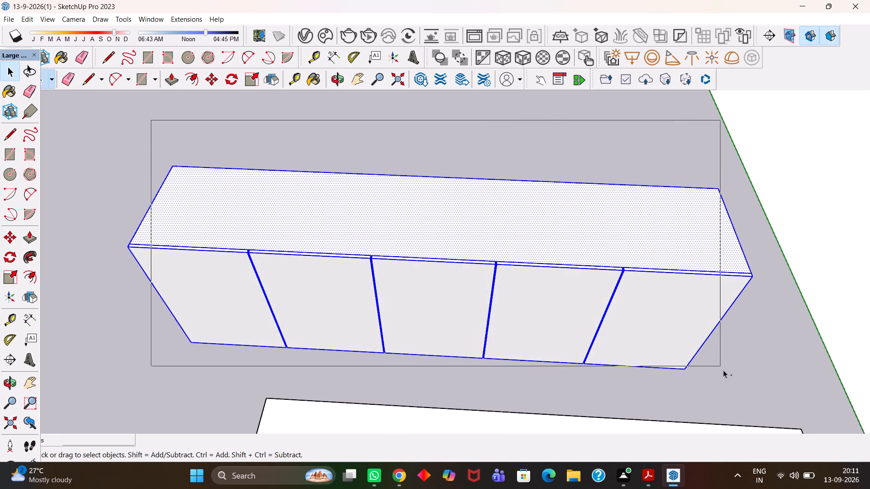
left_click_drag(723, 370, 733, 379, "ctrl")
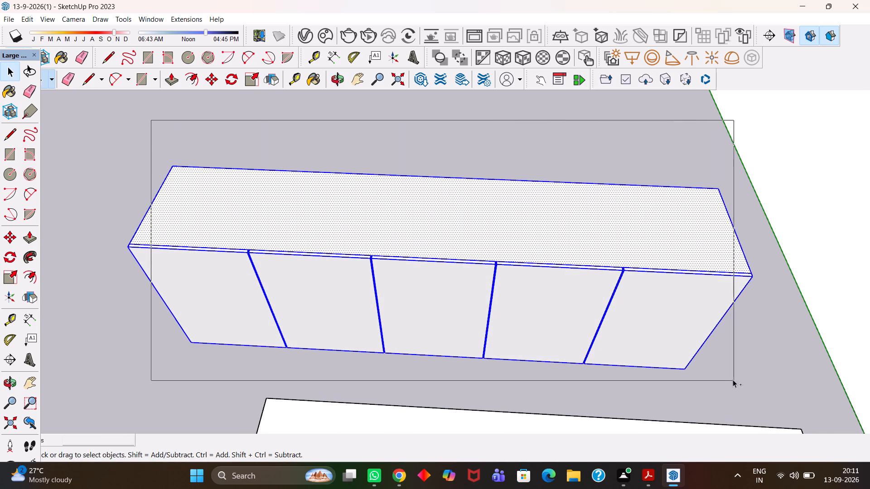
left_click_drag(733, 379, 690, 371, "ctrl")
left_click_drag(739, 173, 735, 255, "ctrl")
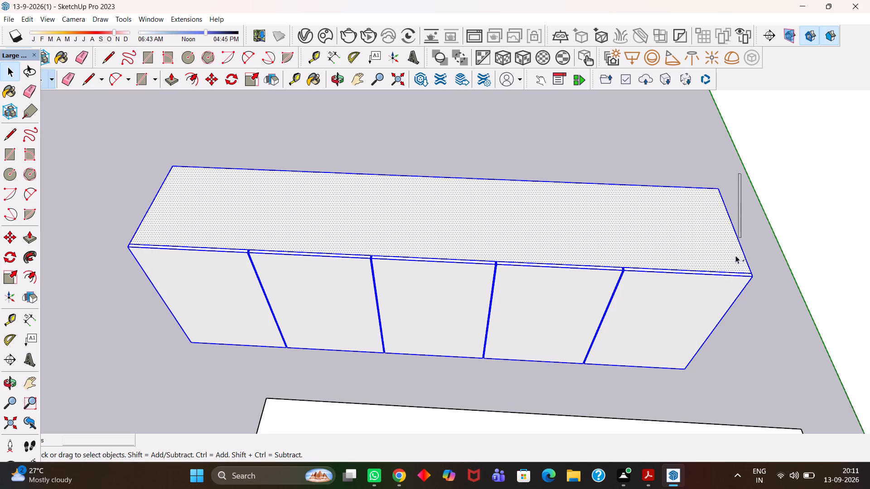
left_click_drag(735, 255, 127, 372, "ctrl")
right_click(238, 298)
left_click(293, 195)
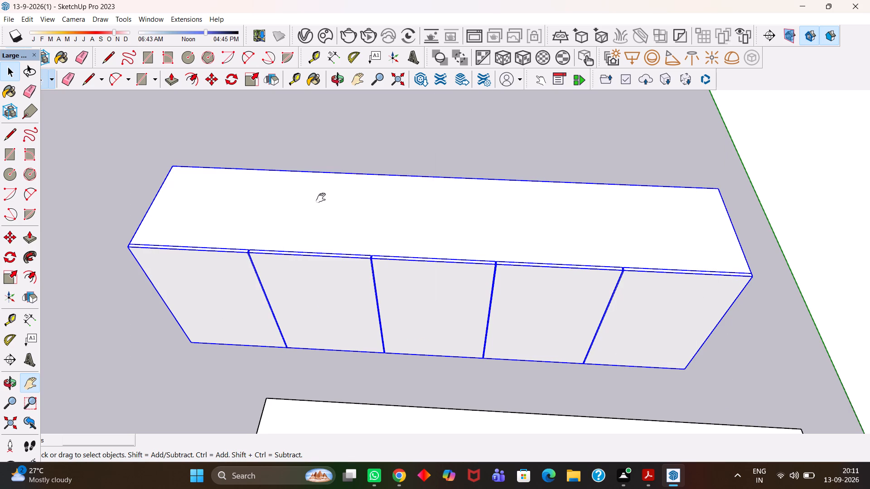
Move the grouped upper box by its bottom back corner onto the matching top corner of the three-door cabinet.
key("h")
scroll(323, 201, "down", 6)
left_click_drag(386, 297, 378, 204)
middle_click_drag(361, 255, 388, 270)
scroll(388, 270, "up", 1)
key("space")
left_click(391, 280)
scroll(382, 280, "down", 4)
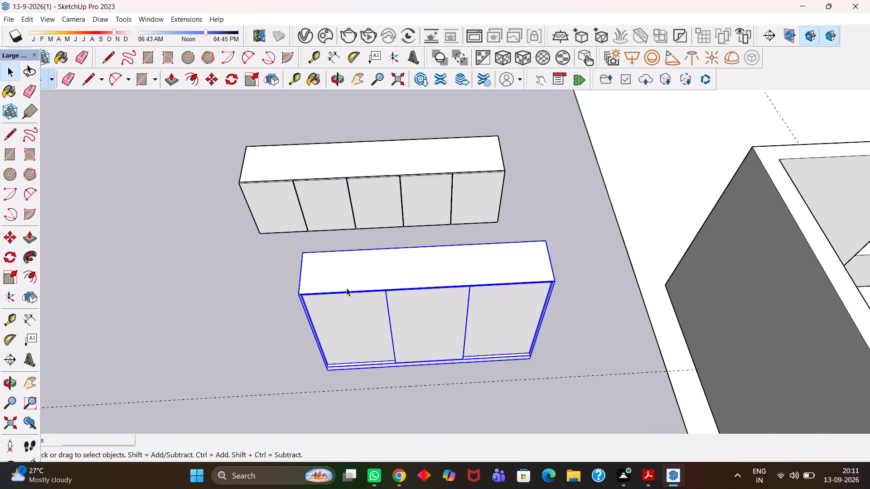
key("space")
left_click(273, 288)
left_click(277, 220)
middle_click_drag(266, 221, 456, 203)
middle_click_drag(353, 291, 387, 292)
scroll(384, 293, "up", 2)
key("m")
left_click(297, 324)
left_click(423, 322)
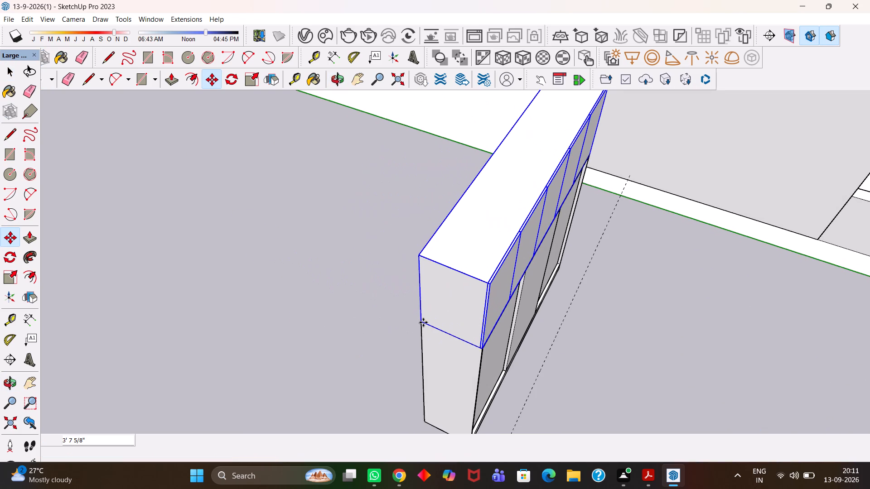
Erase the guide line running along the ground in front of the stacked cabinet.
scroll(420, 321, "down", 4)
key("h")
middle_click_drag(496, 323, 387, 305)
scroll(387, 305, "down", 3)
key("space")
middle_click_drag(410, 356, 377, 347)
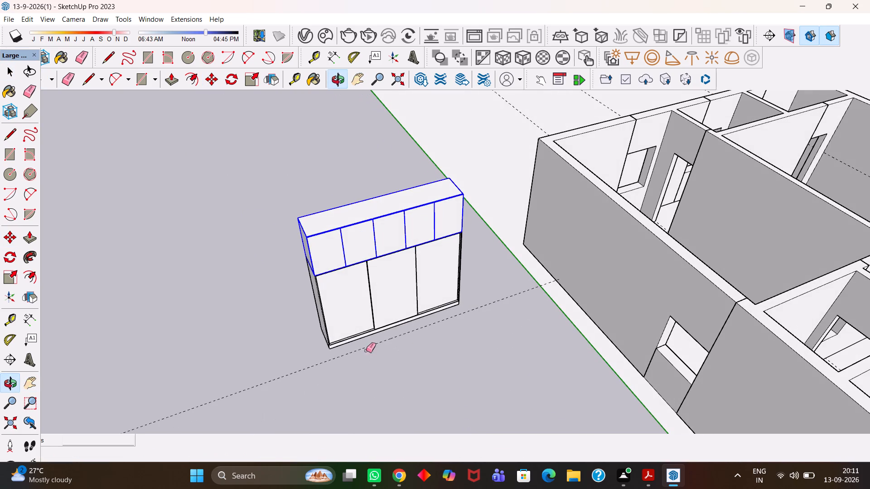
key("e")
left_click_drag(326, 370, 300, 360)
Move the three-door cabinet and upper box together into the back corner of the room in front of the two small rooms.
scroll(300, 359, "down", 3)
middle_click_drag(401, 349, 350, 354)
scroll(350, 354, "up", 1)
key("space")
left_click(344, 309)
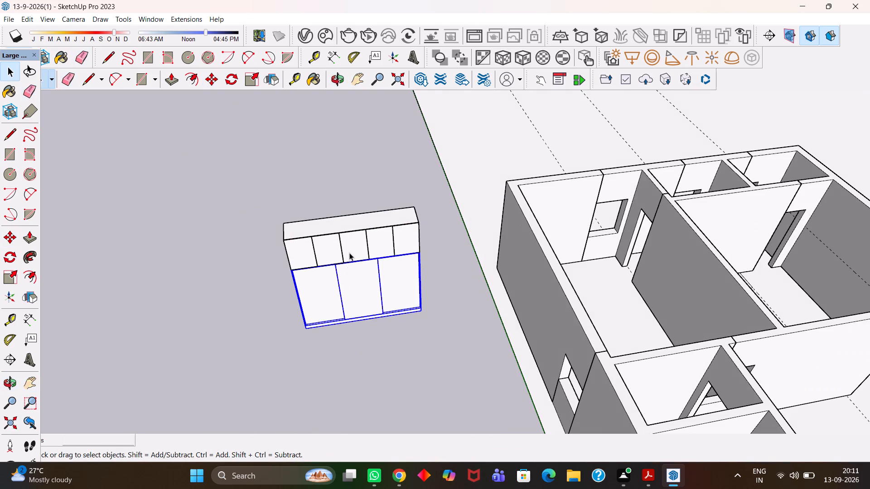
left_click(349, 246, "ctrl")
scroll(288, 309, "up", 1, "ctrl")
middle_click_drag(300, 313, 407, 315)
scroll(407, 315, "up", 5)
key("m")
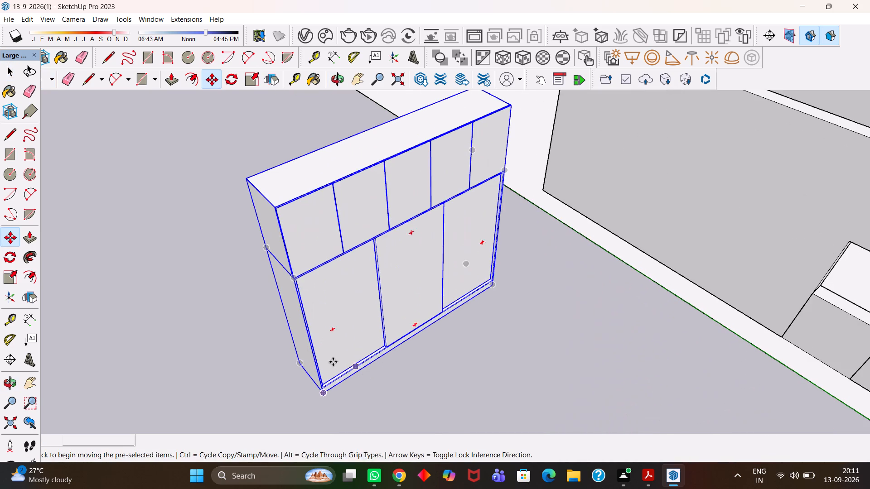
left_click(297, 367)
key("h")
scroll(371, 317, "down", 10)
left_click_drag(627, 281, 520, 288)
middle_click_drag(488, 294, 413, 400)
left_click_drag(591, 232, 451, 314)
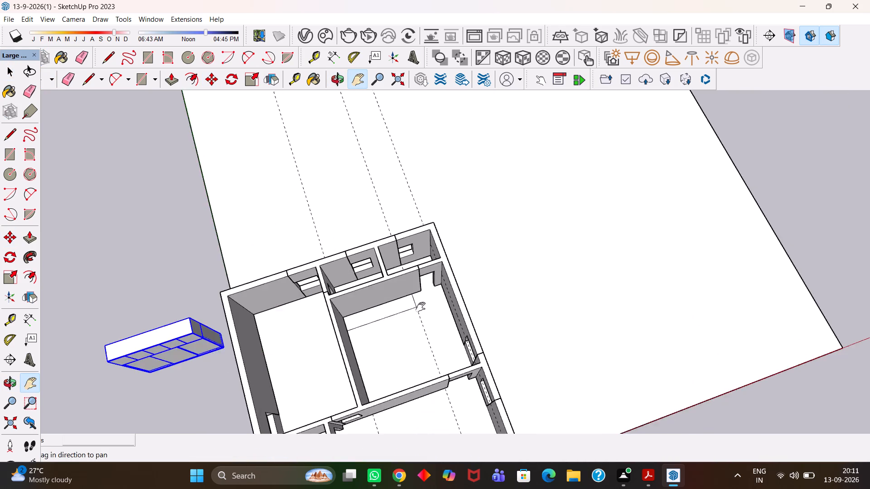
scroll(364, 302, "up", 5)
scroll(332, 339, "up", 7)
key("Escape")
left_click(330, 316)
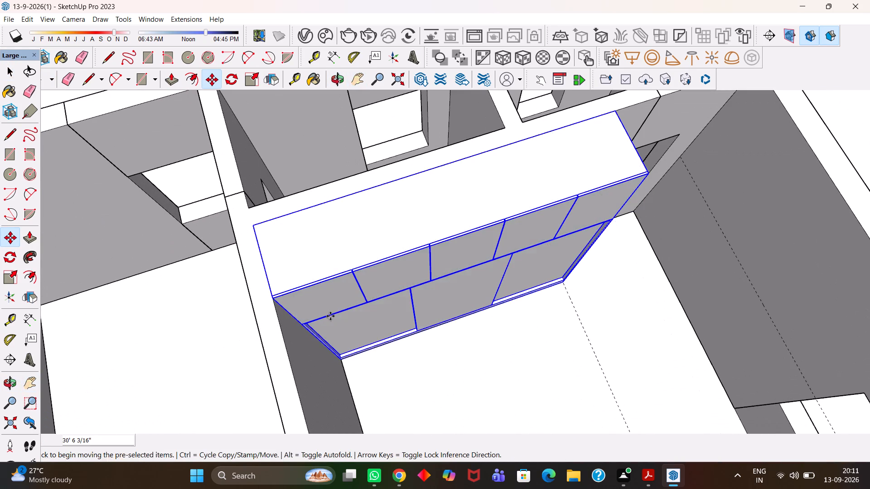
Examine how the stacked cabinet sits in the room relative to the surrounding walls and door opening.
scroll(330, 316, "down", 15)
key("h")
middle_click_drag(424, 345, 367, 268)
scroll(367, 268, "up", 1)
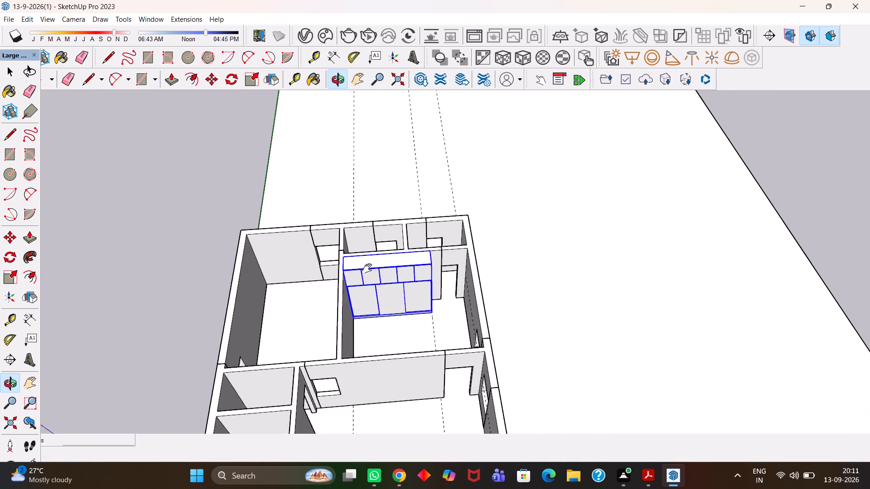
key("h")
scroll(369, 268, "down", 4)
left_click_drag(367, 345, 414, 329)
scroll(410, 329, "up", 3)
scroll(323, 266, "down", 3)
left_click_drag(199, 249, 439, 308)
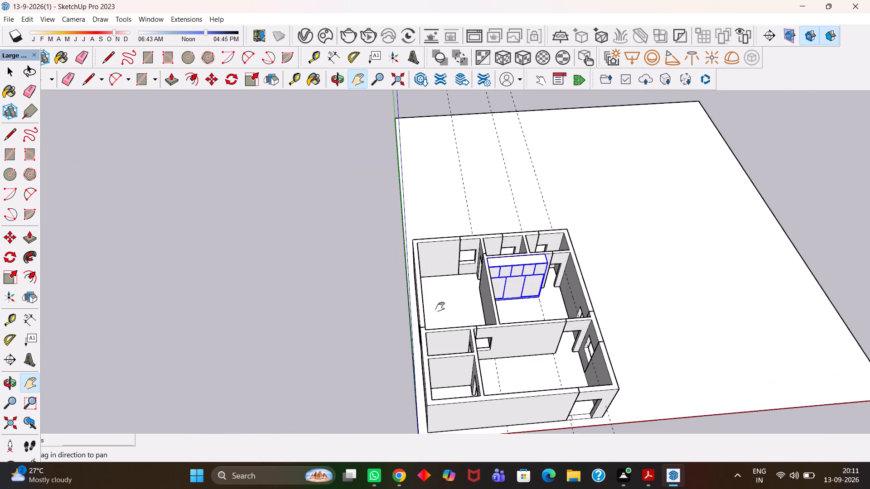
scroll(440, 307, "down", 5)
scroll(469, 338, "up", 15)
scroll(506, 270, "down", 5)
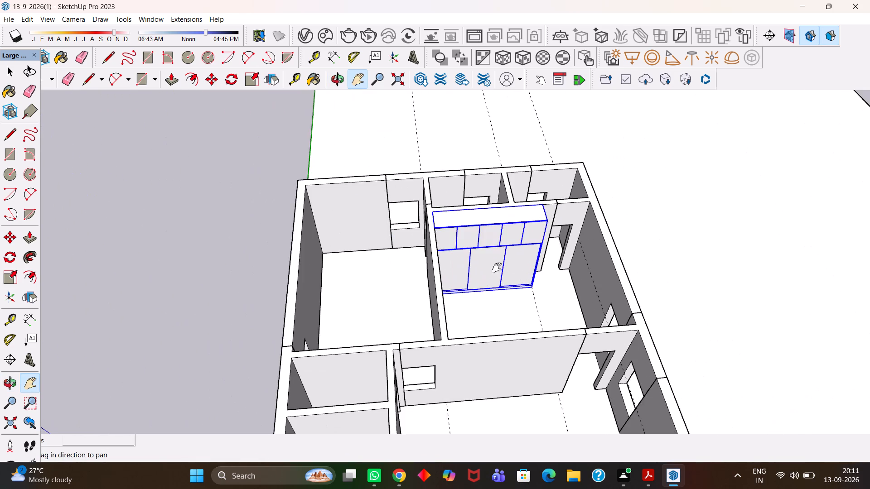
middle_click_drag(487, 263, 485, 318)
scroll(485, 318, "up", 2)
scroll(485, 318, "down", 3)
scroll(480, 285, "up", 5)
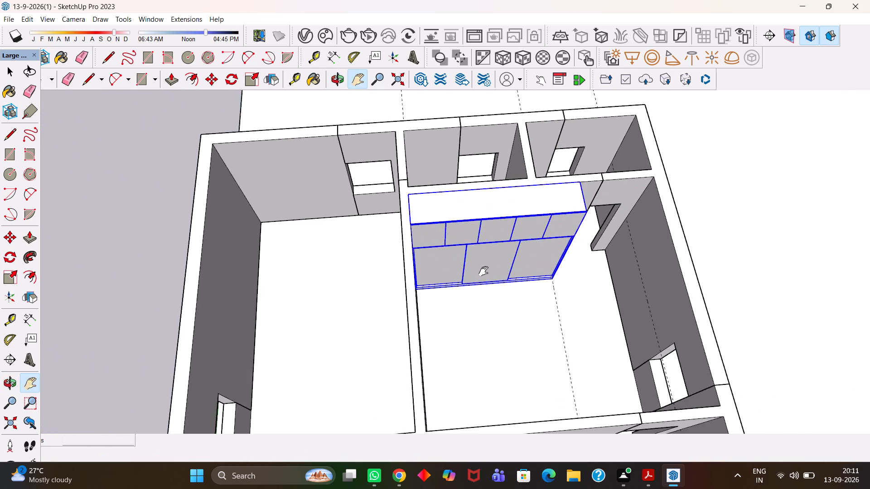
Offset the front face of the cabinet's middle sliding door inward by 1'.
scroll(483, 271, "up", 11)
key("h")
middle_click_drag(460, 299, 455, 246)
scroll(455, 246, "down", 3)
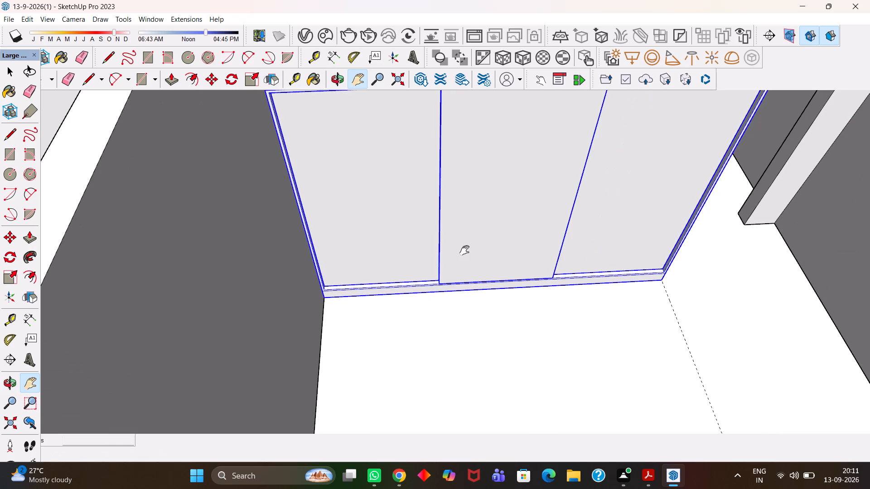
key("h")
left_click_drag(477, 234, 401, 312)
middle_click_drag(398, 315, 407, 286)
scroll(404, 292, "up", 2)
key("space")
double_click(409, 284)
left_click(409, 275)
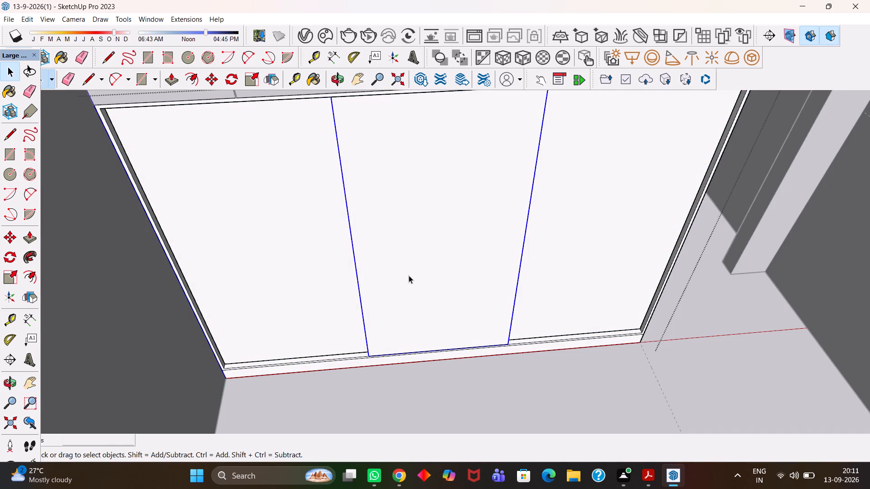
double_click(409, 275)
left_click(409, 269)
key("f")
left_click(409, 269)
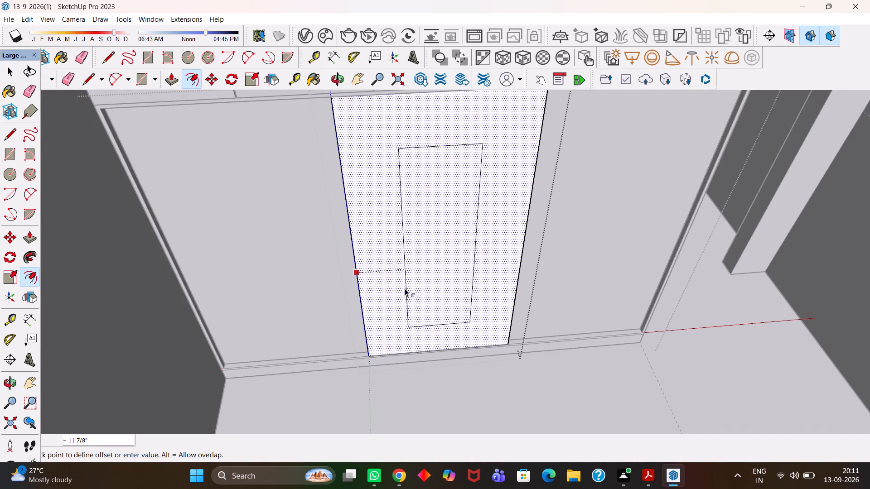
type("1'")
key("Return")
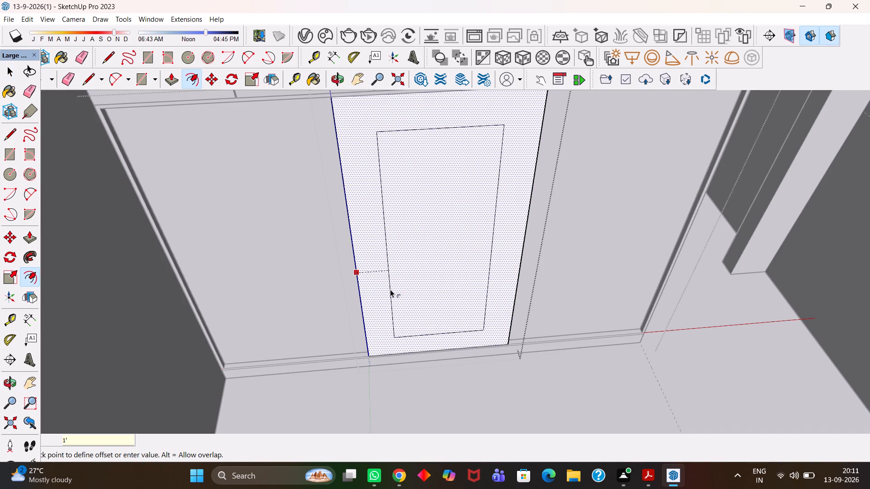
Offset the front face of the cabinet's left sliding door inward by 1'.
key("space")
double_click(265, 292)
left_click(261, 282)
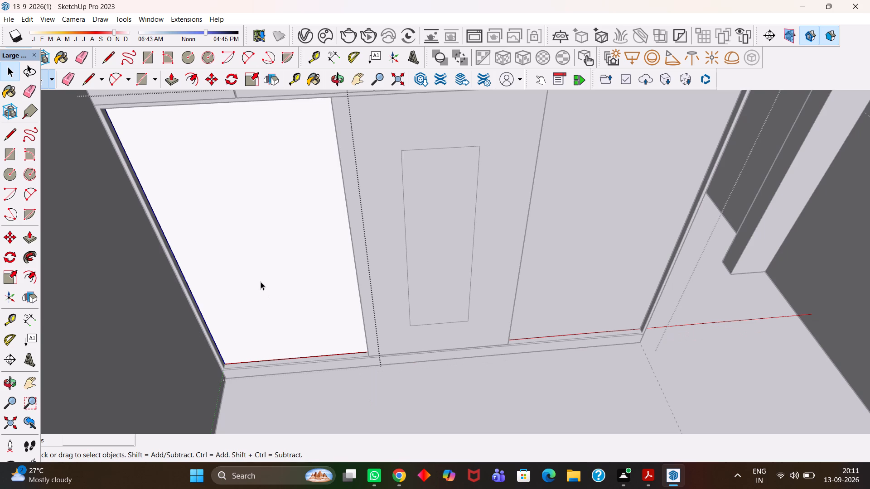
key("f")
left_click(261, 282)
type("1'")
key("Return")
Offset the front face of the cabinet's right sliding door inward by 1'.
key("space")
double_click(566, 273)
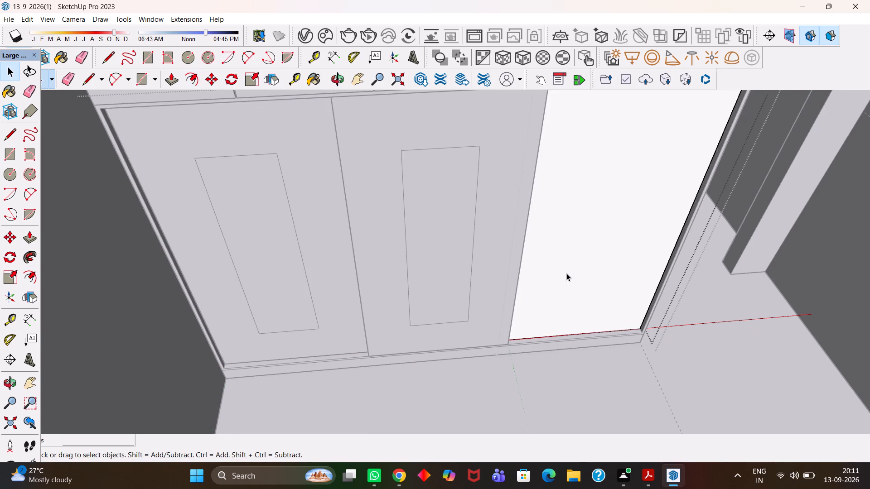
left_click(566, 265)
key("f")
left_click(556, 262)
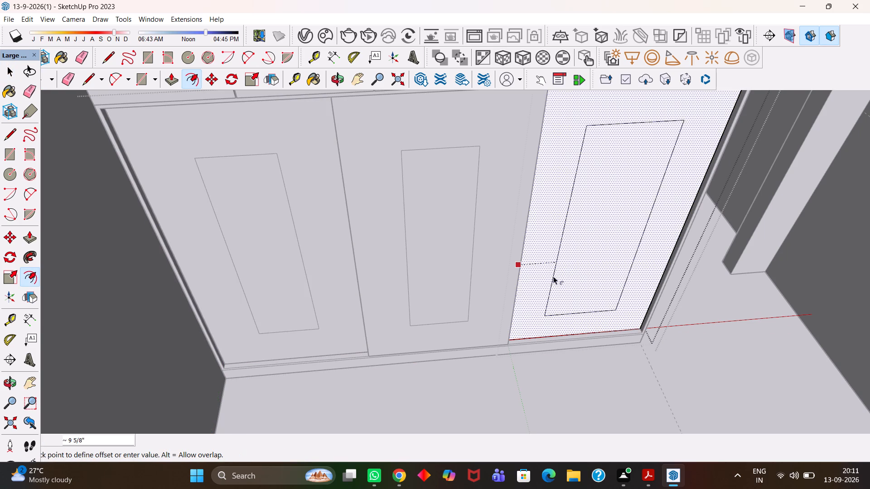
type("1'")
key("Return")
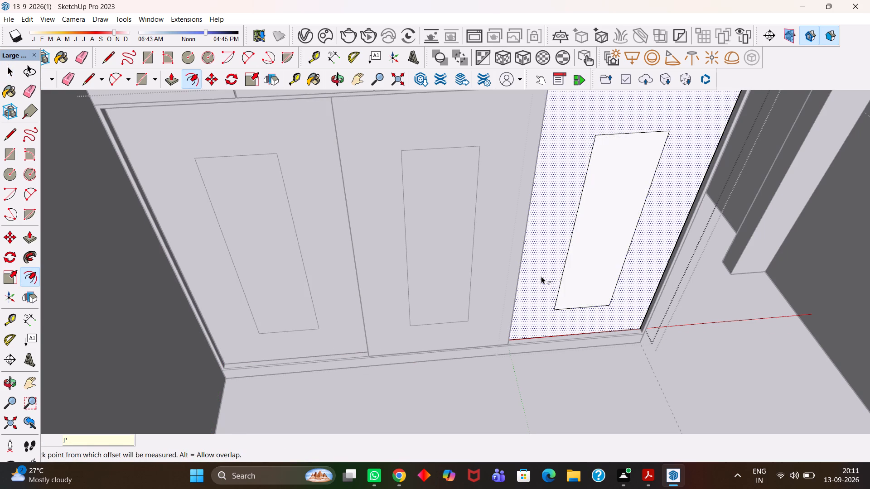
key("space")
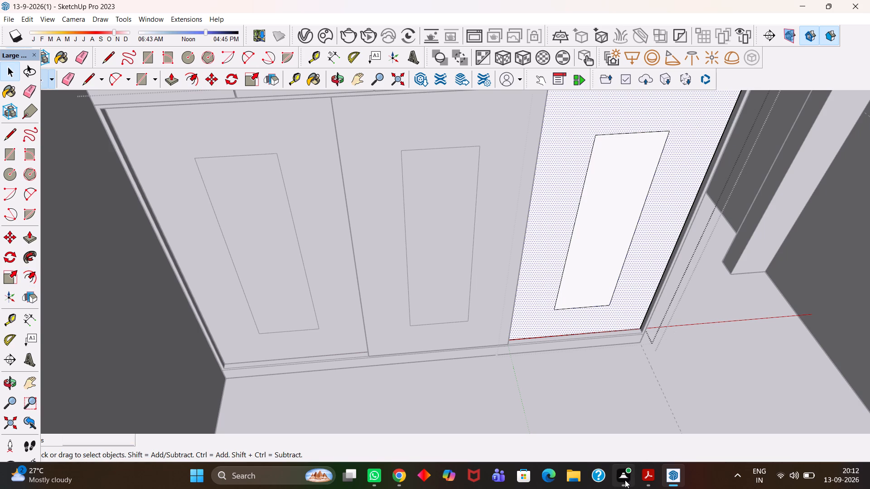
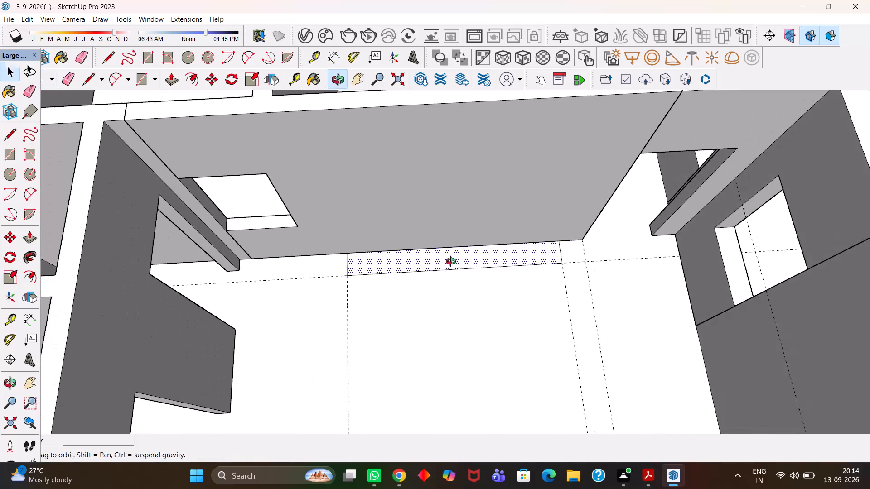
Copy the thin rectangular strip on the room floor to the open ground outside the house, about 26' 7" away.
scroll(451, 261, "down", 2)
key("m")
left_click(459, 264)
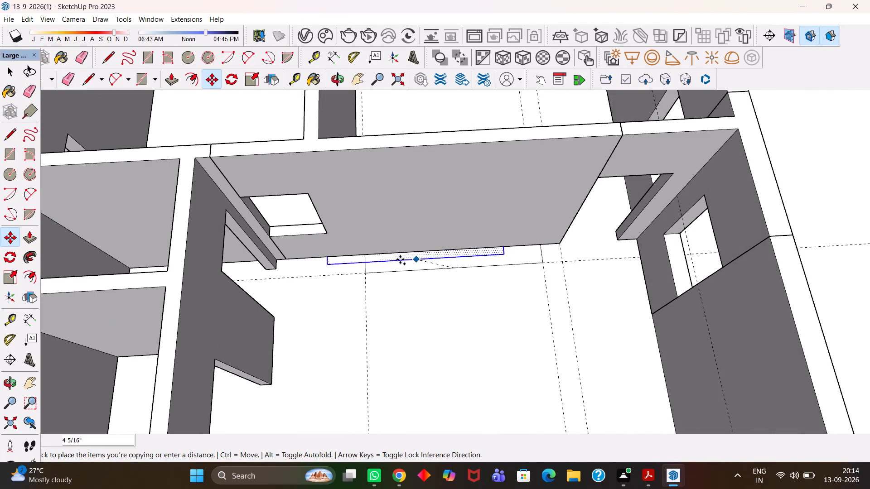
key("h")
scroll(347, 261, "down", 6)
left_click_drag(311, 255, 651, 260)
key("Escape")
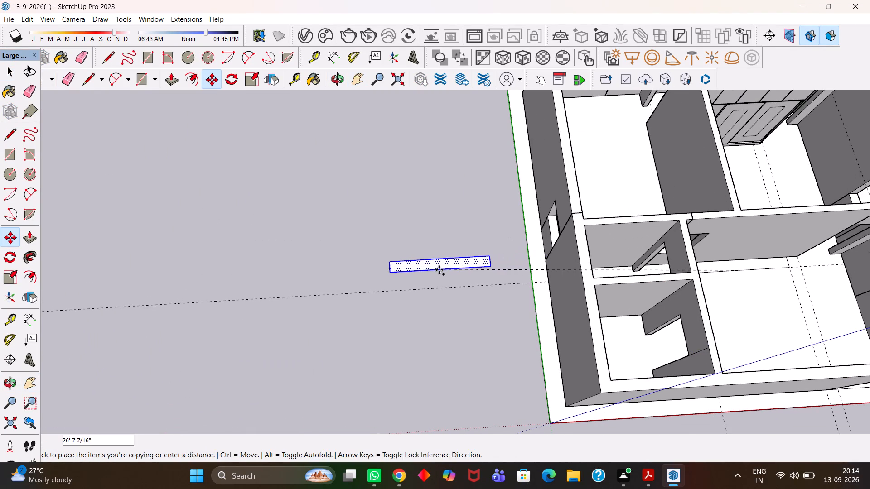
left_click(439, 270)
Push/Pull the copied rectangle upward by 1'.
scroll(448, 272, "up", 2)
key("p")
left_click(449, 270)
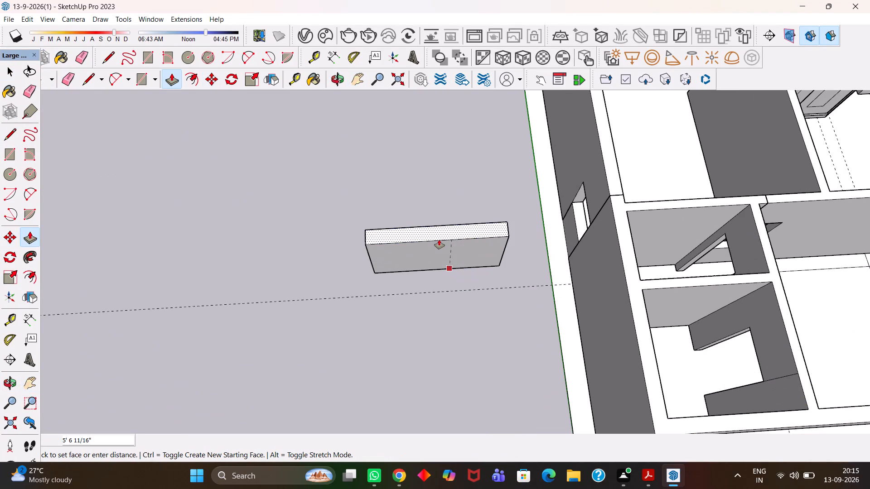
key("1")
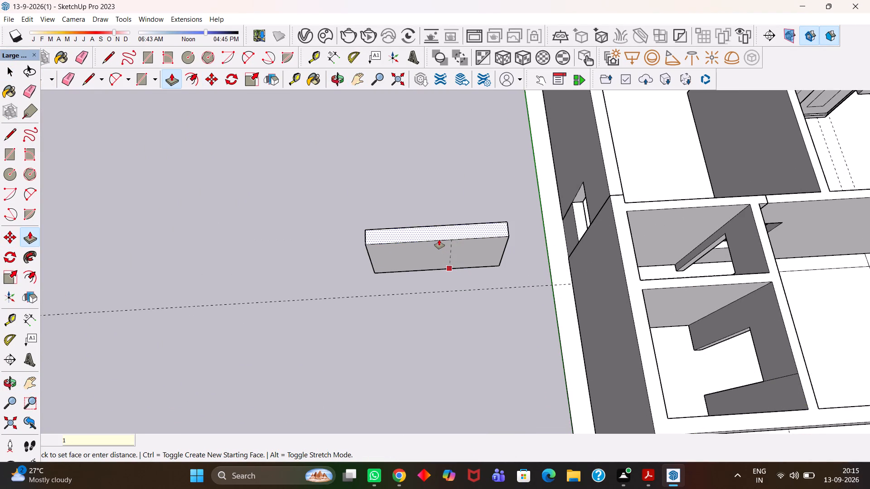
key("apostrophe")
key("Return")
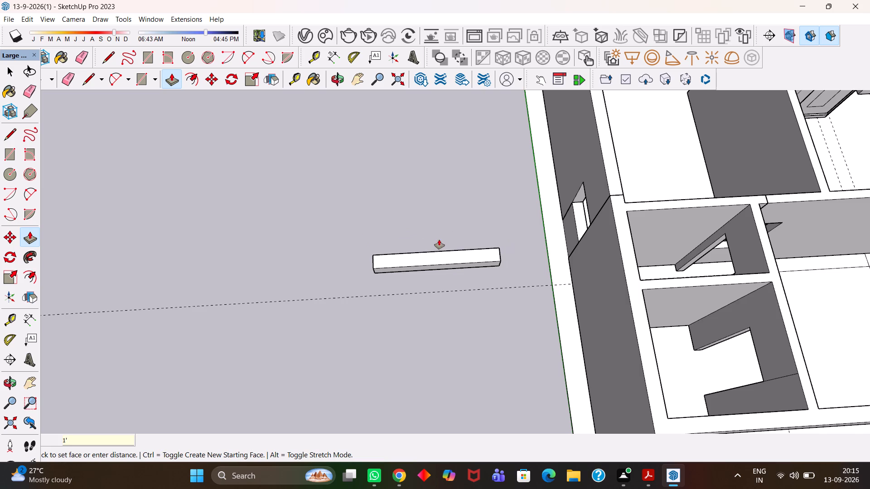
Select all of the extruded box outside the house and make it a group.
scroll(460, 284, "up", 9)
middle_click_drag(401, 281, 403, 198)
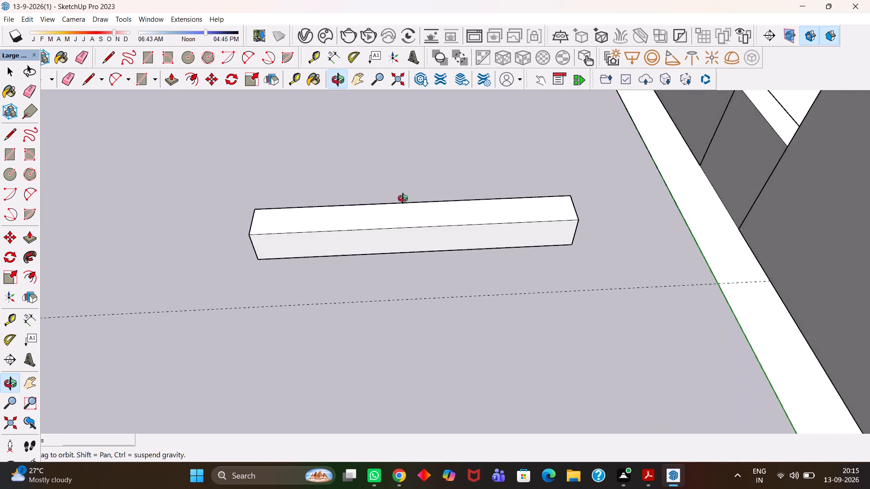
middle_click_drag(403, 198, 407, 199)
scroll(348, 283, "up", 1)
middle_click_drag(355, 290, 384, 311)
key("e")
left_click_drag(420, 328, 397, 297)
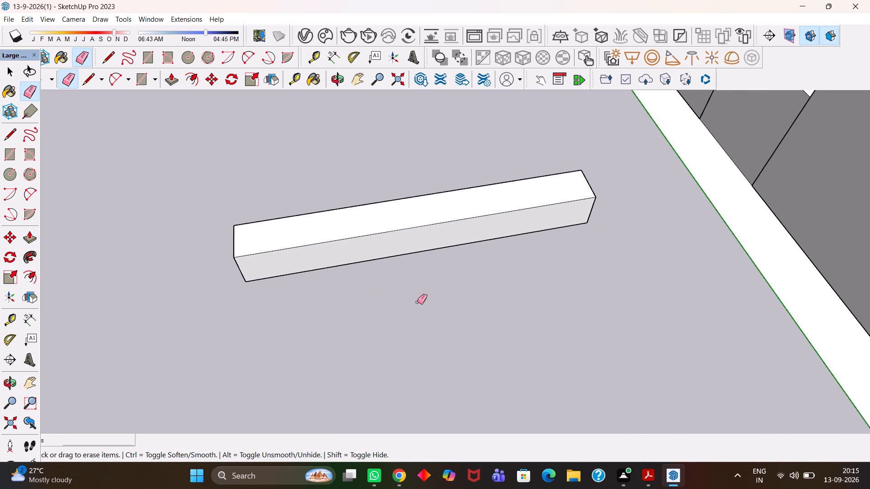
scroll(420, 304, "down", 2)
middle_click_drag(483, 315, 425, 304)
scroll(425, 304, "up", 1)
key("h")
middle_click_drag(387, 232, 419, 244)
scroll(410, 241, "up", 2)
scroll(405, 266, "down", 3)
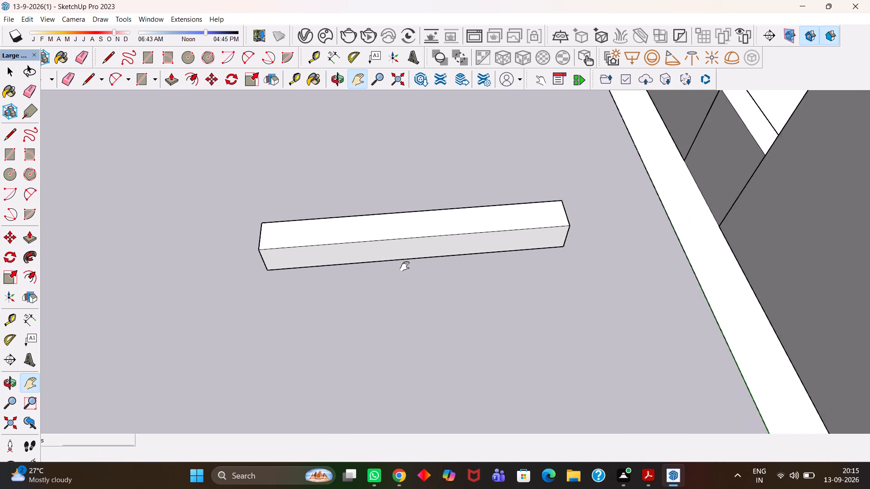
scroll(405, 264, "up", 3)
key("space")
triple_click(403, 216)
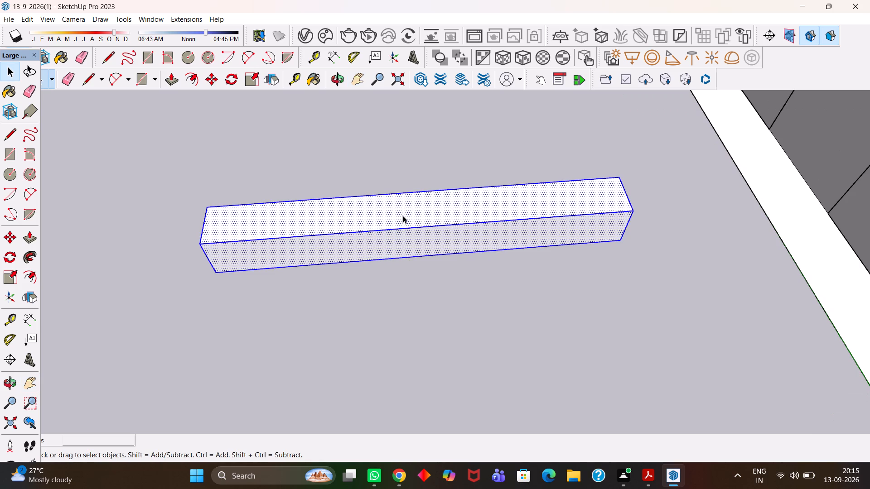
right_click(403, 216)
left_click(451, 305)
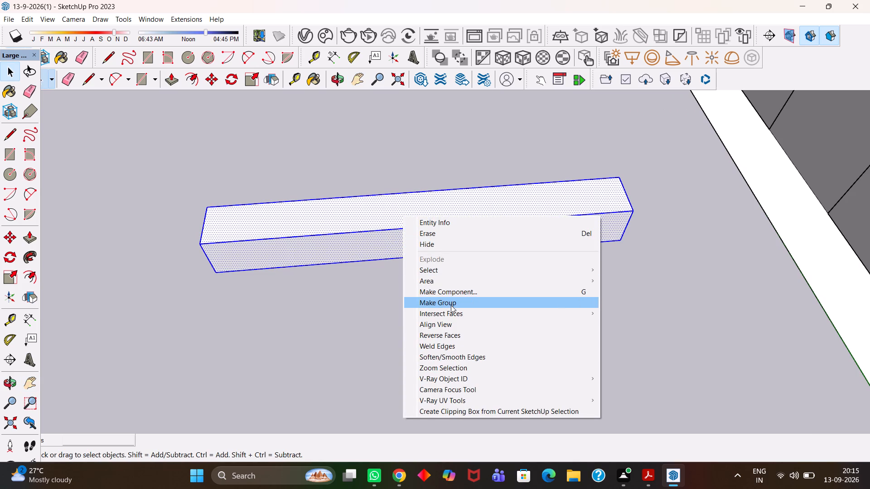
Inside the box group, place guides 3" in from the top face's long front edge and its right end edge.
scroll(641, 200, "up", 4)
scroll(592, 199, "up", 2)
double_click(592, 199)
key("t")
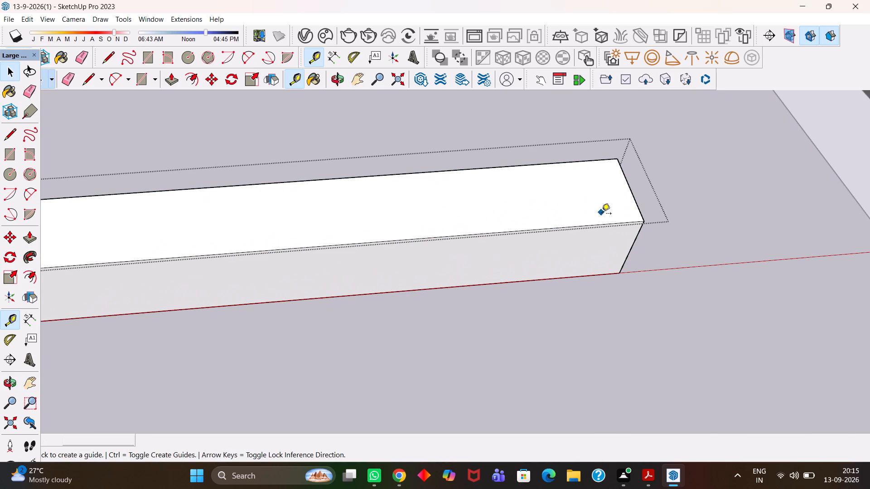
left_click(599, 225)
type("3\"")
key("Return")
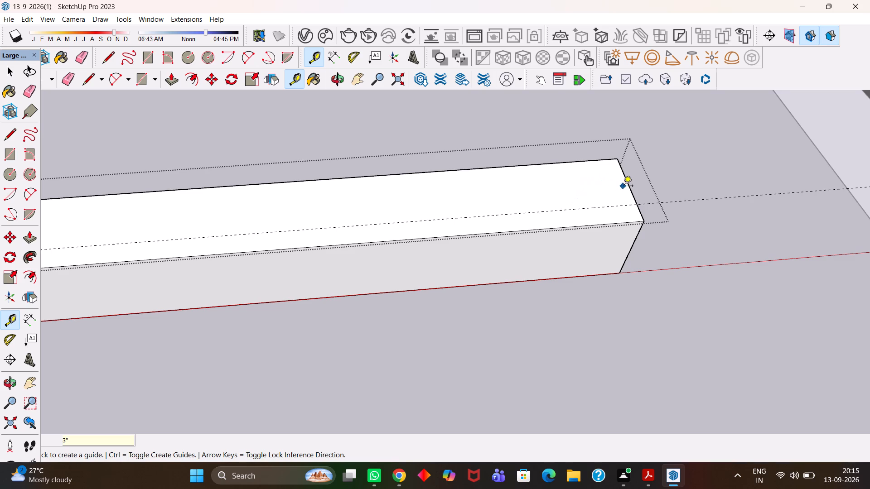
left_click(629, 188)
type("3\"")
key("Return")
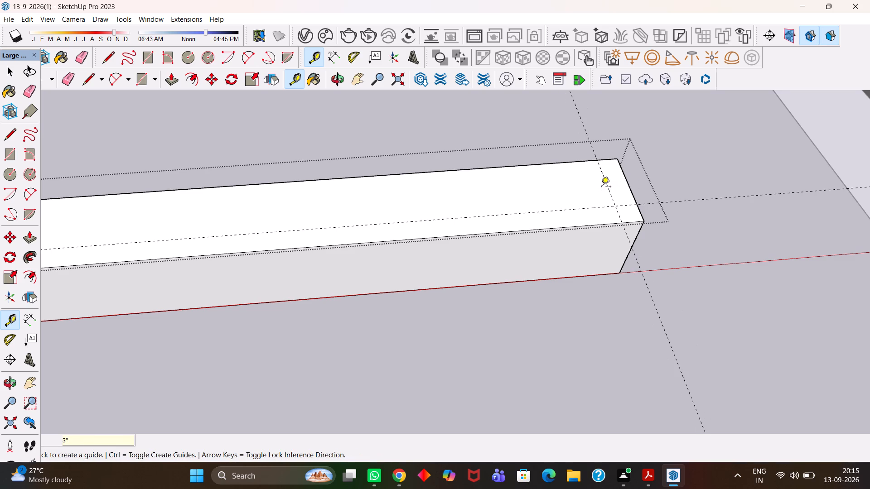
Draw an arc tangent to both edges across the top face's front right corner, between the two 3" guide intersections.
key("s")
scroll(638, 222, "up", 8)
key("s")
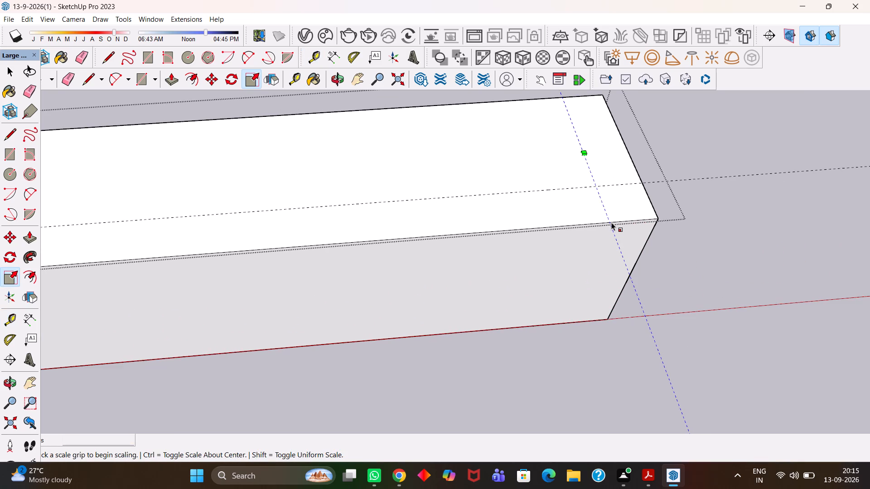
scroll(611, 222, "up", 2)
middle_click_drag(617, 224, 609, 225)
scroll(609, 225, "up", 2)
key("s")
key("a")
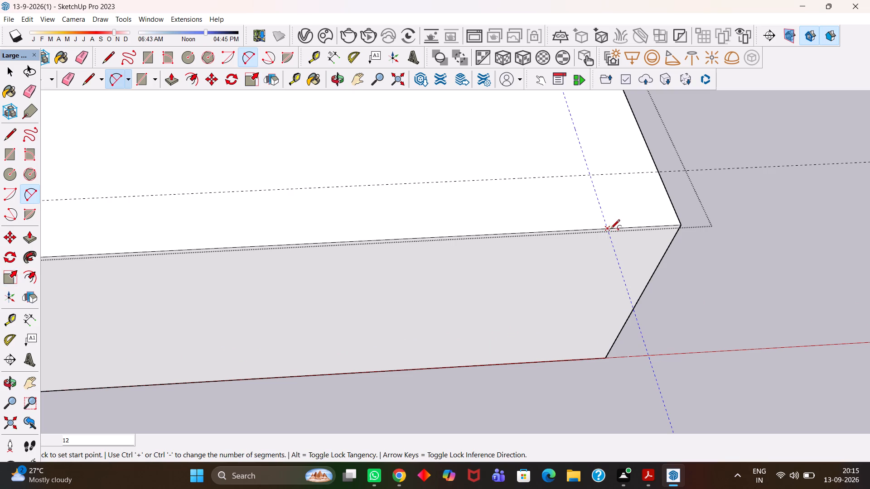
left_click(607, 229)
double_click(661, 173)
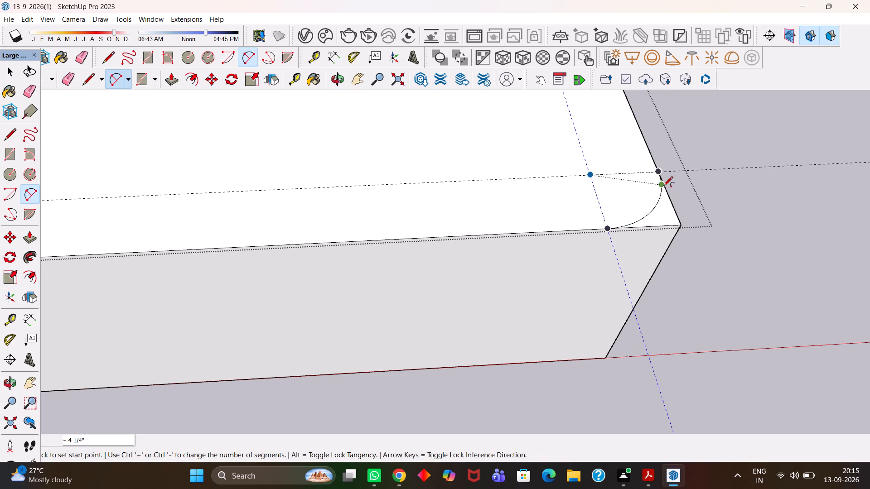
Push the corner piece outside the arc down 1' to cut it away, and close the group.
key("space")
left_click(662, 218)
key("p")
left_click(662, 218)
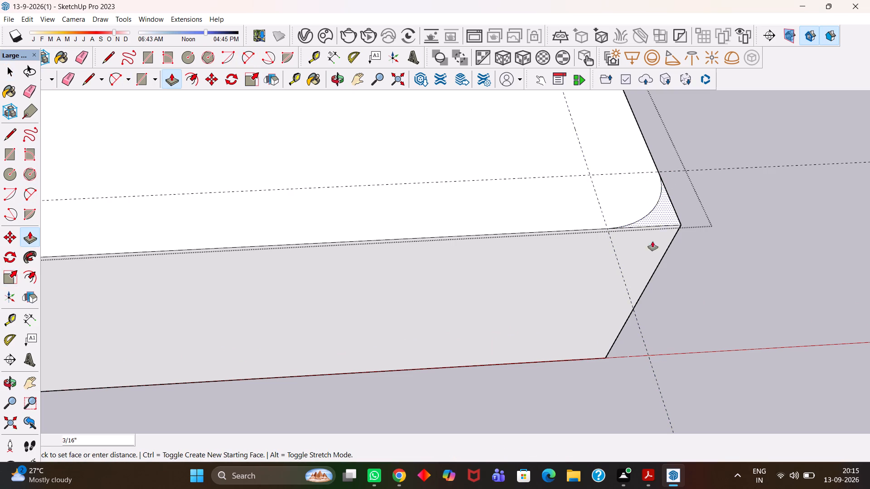
left_click(591, 363)
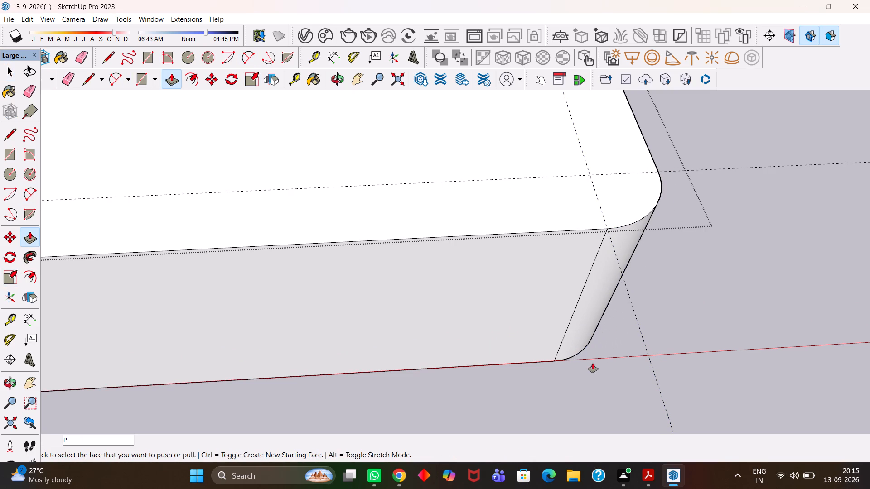
key("h")
scroll(594, 360, "down", 10)
middle_click_drag(608, 343, 588, 337)
scroll(588, 337, "up", 1)
key("h")
left_click_drag(541, 341, 686, 311)
scroll(639, 316, "down", 9)
scroll(630, 314, "up", 3)
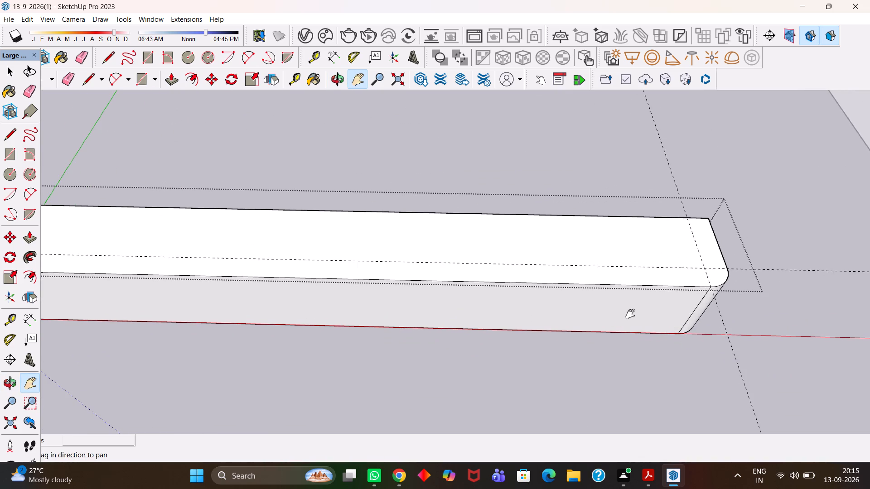
scroll(633, 305, "down", 4)
key("h")
left_click_drag(523, 318, 564, 303)
scroll(541, 302, "down", 4)
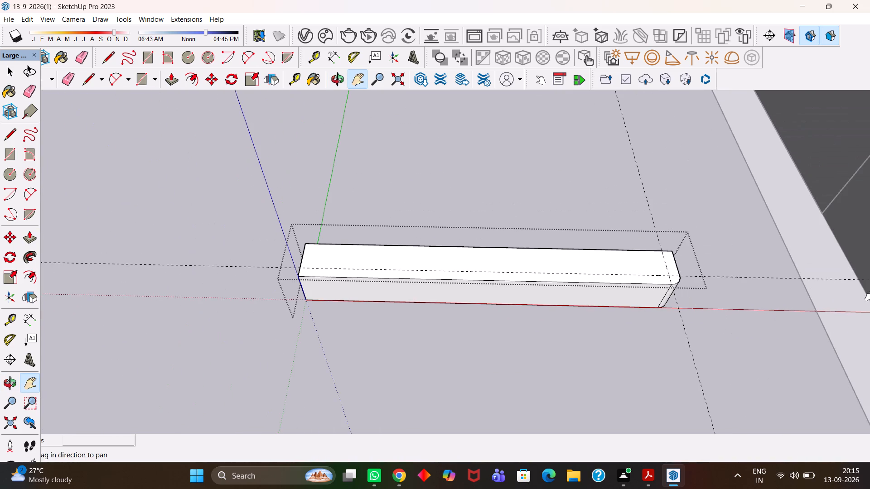
scroll(548, 324, "up", 5)
middle_click_drag(493, 292, 500, 288)
key("space")
left_click(521, 345)
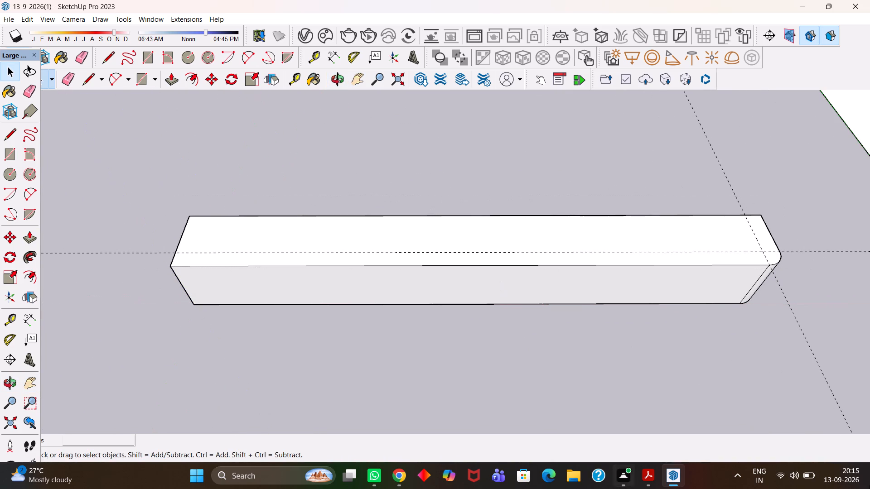
Reopen the box group and offset its long front face inward by 18mm.
scroll(347, 313, "up", 4)
key("h")
scroll(357, 316, "down", 6)
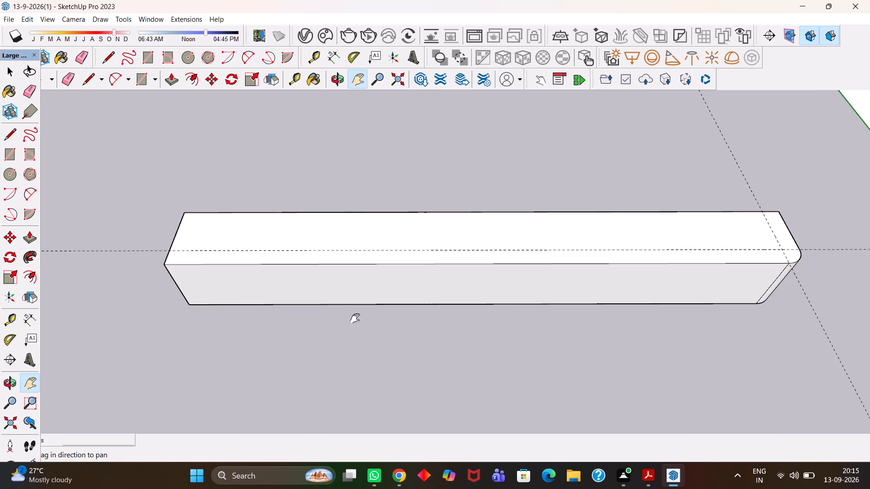
middle_click_drag(404, 319, 419, 259)
scroll(412, 257, "up", 3)
key("space")
left_click(330, 309)
scroll(330, 309, "up", 3)
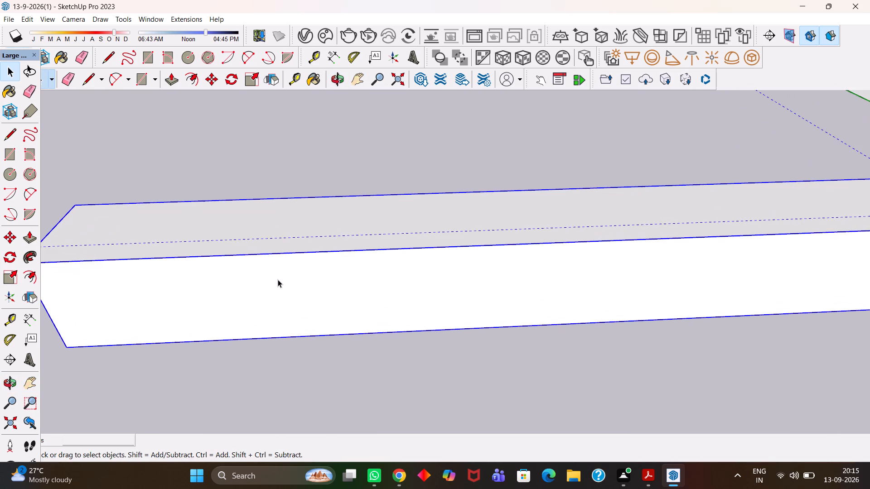
double_click(267, 273)
left_click(246, 288)
scroll(246, 288, "down", 4)
key("f")
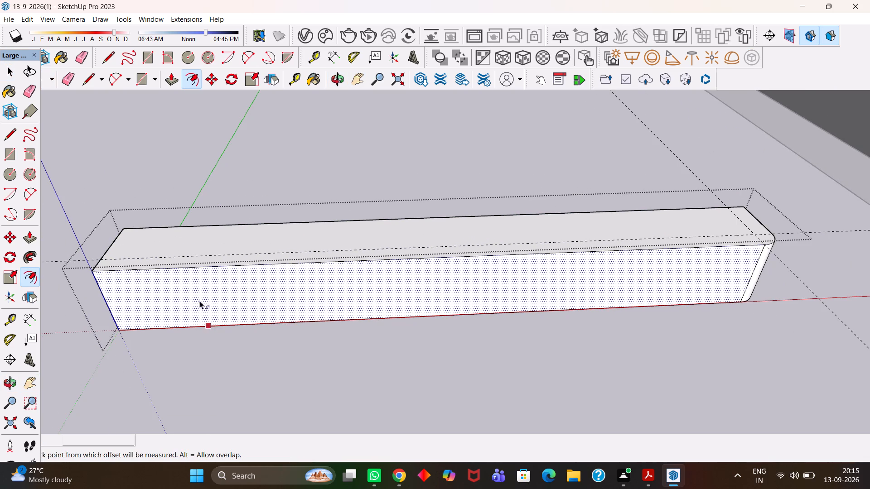
left_click(198, 297)
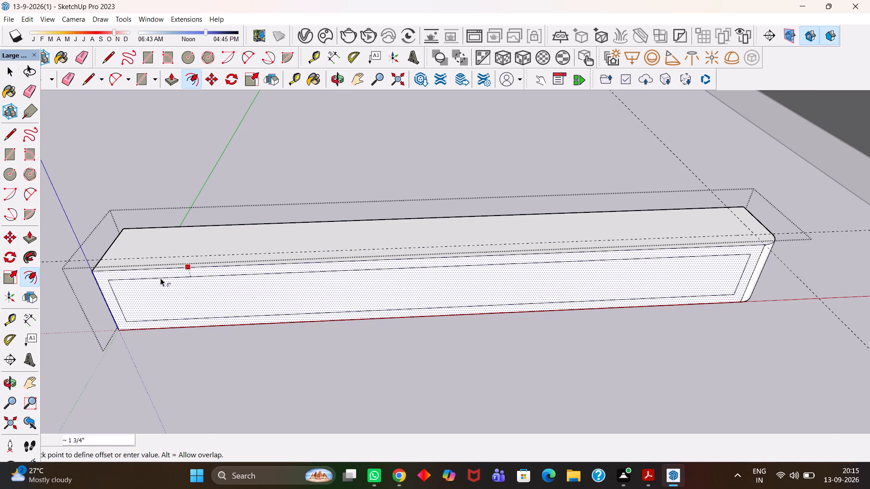
type("18mm")
key("Return")
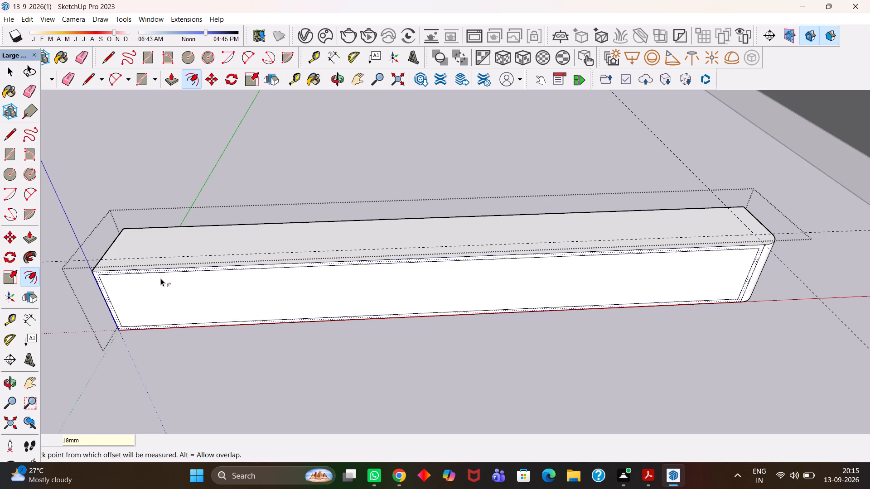
Place a guide 18mm in from the long back edge of the box's top face.
key("t")
left_click(215, 223)
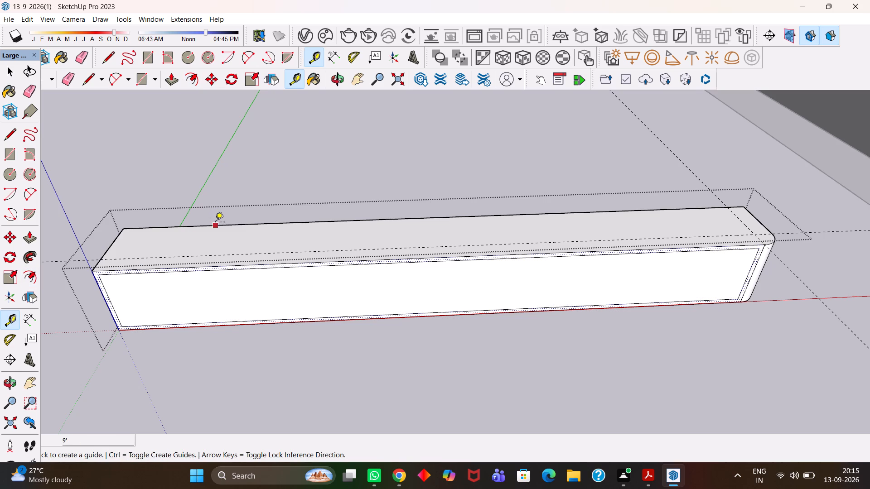
type("18mm")
key("Return")
Push the inner front face back about 11 5/16" to the 18mm guide to hollow the box, and close the group.
middle_click_drag(294, 267, 268, 316)
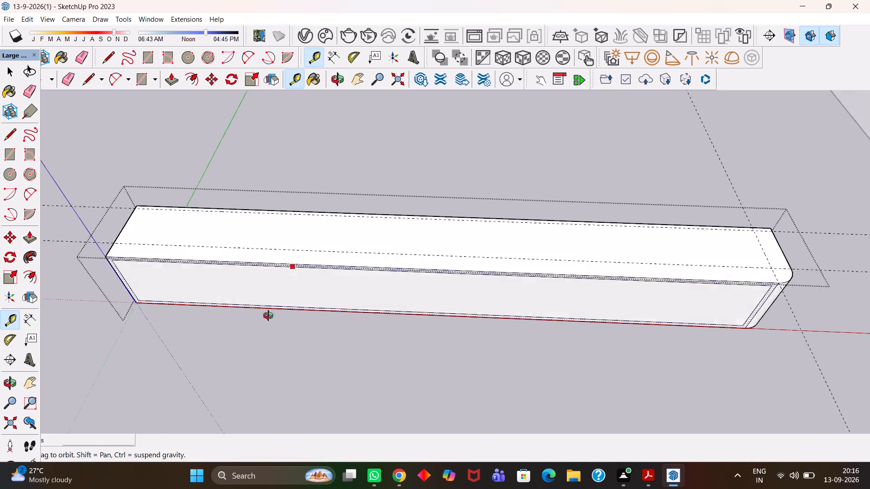
middle_click_drag(268, 316, 268, 317)
scroll(268, 317, "down", 1)
key("h")
left_click_drag(198, 256, 386, 293)
middle_click_drag(362, 322, 383, 307)
scroll(383, 307, "up", 2)
key("space")
left_click(365, 321)
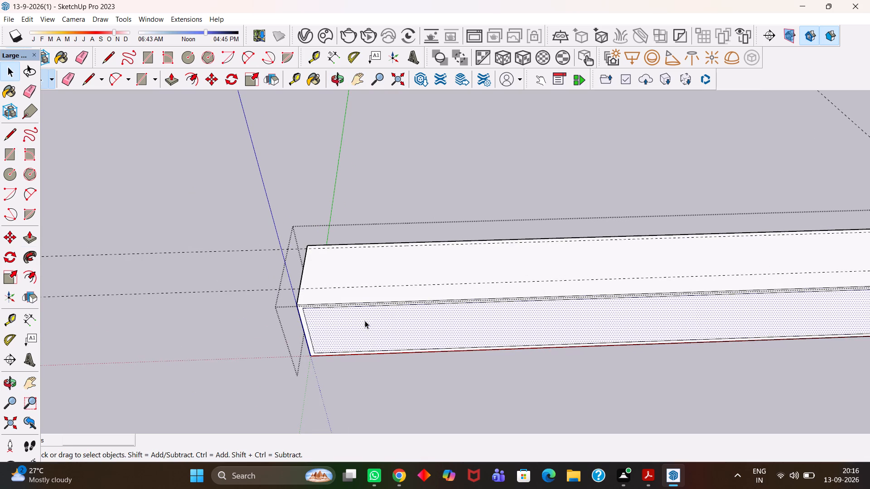
key("p")
scroll(365, 321, "up", 1)
left_click(352, 324)
left_click(242, 244)
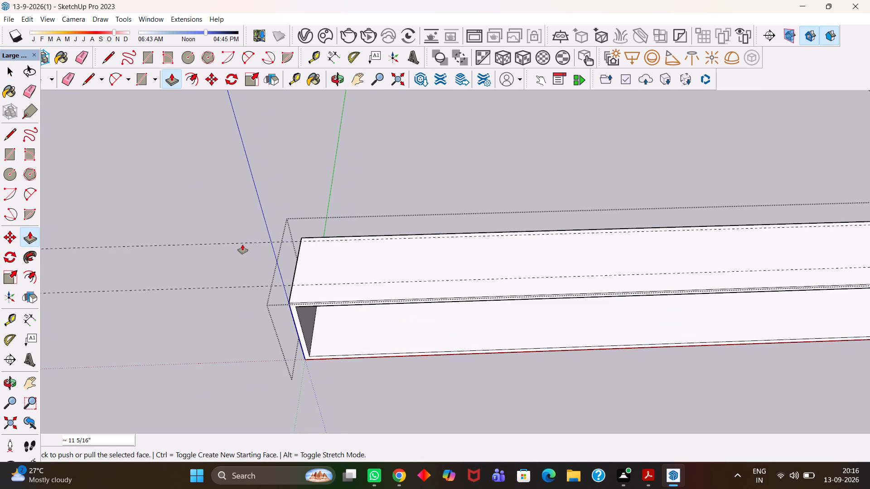
key("space")
scroll(242, 244, "down", 4)
left_click(342, 374)
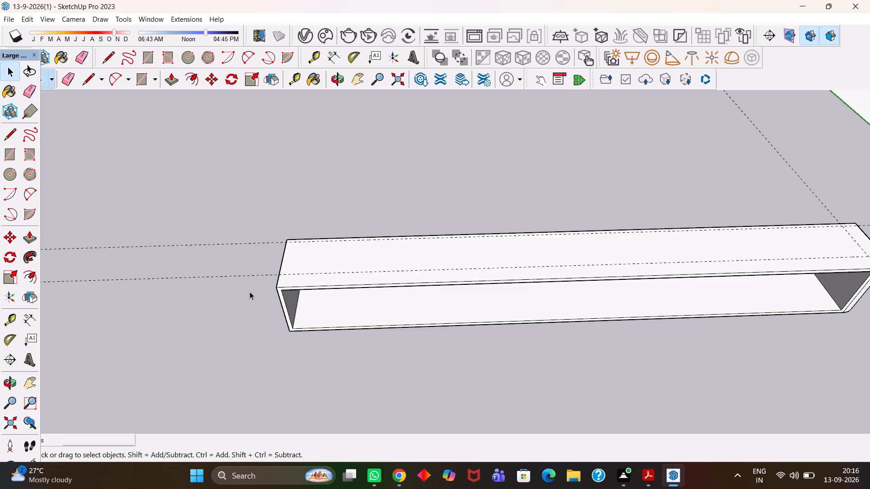
Delete the two guides running lengthwise along the box's top face inside its group, and close the group.
scroll(267, 277, "up", 7)
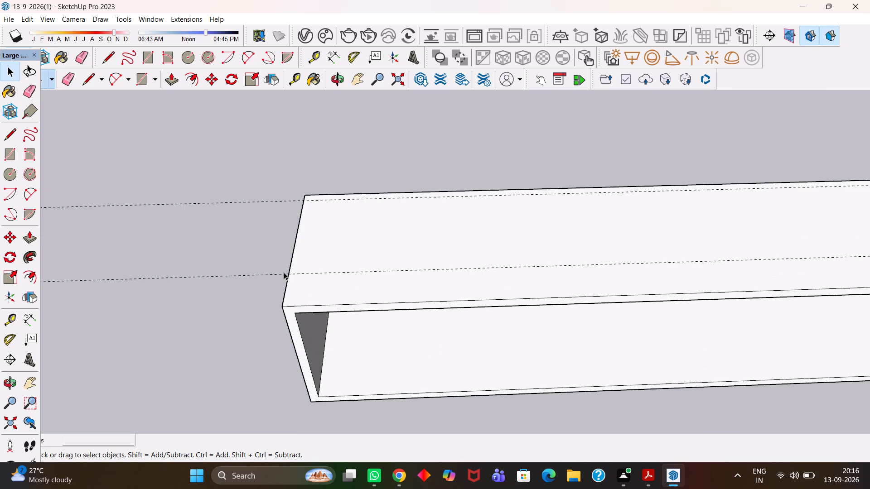
scroll(284, 272, "down", 5)
scroll(376, 238, "down", 3)
key("e")
left_click_drag(237, 238, 240, 280)
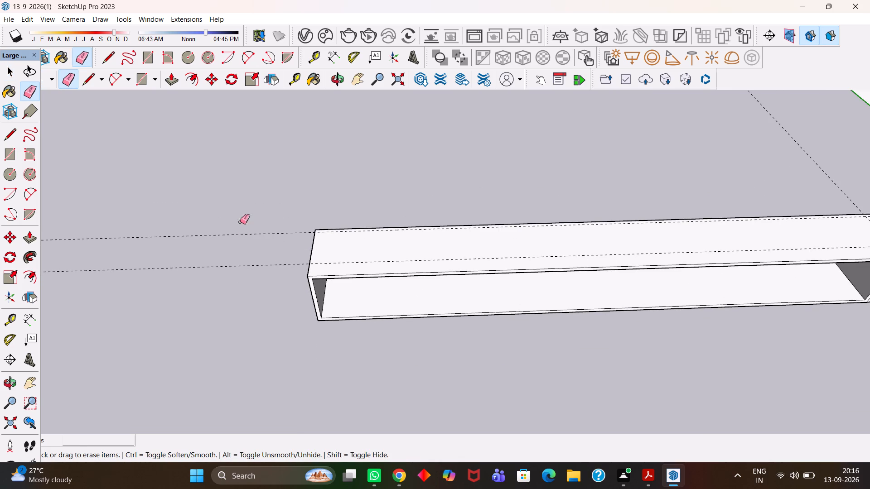
left_click_drag(237, 201, 242, 254)
key("space")
scroll(190, 230, "up", 2)
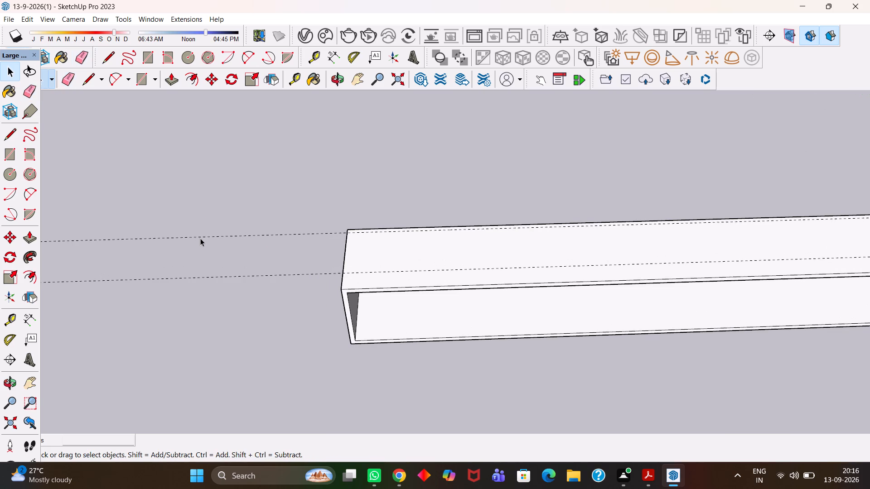
left_click(200, 238)
left_click(199, 235)
double_click(199, 236)
left_click(196, 236)
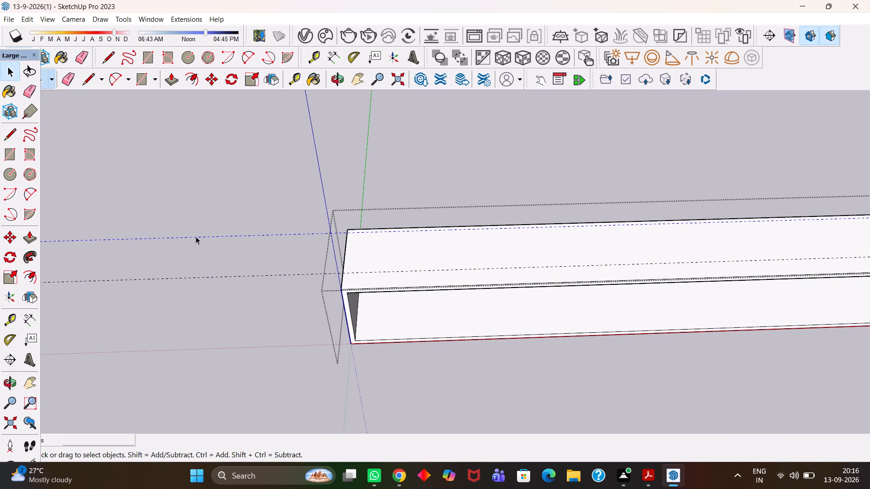
key("Delete")
left_click(204, 276)
key("Delete")
left_click(214, 253)
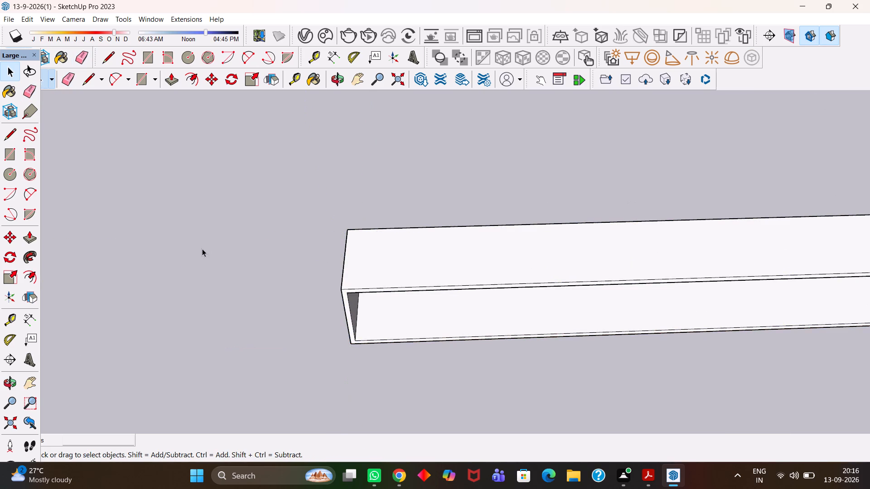
Delete the remaining guide crossing the box near its rounded corner, and close the group.
scroll(201, 248, "down", 2)
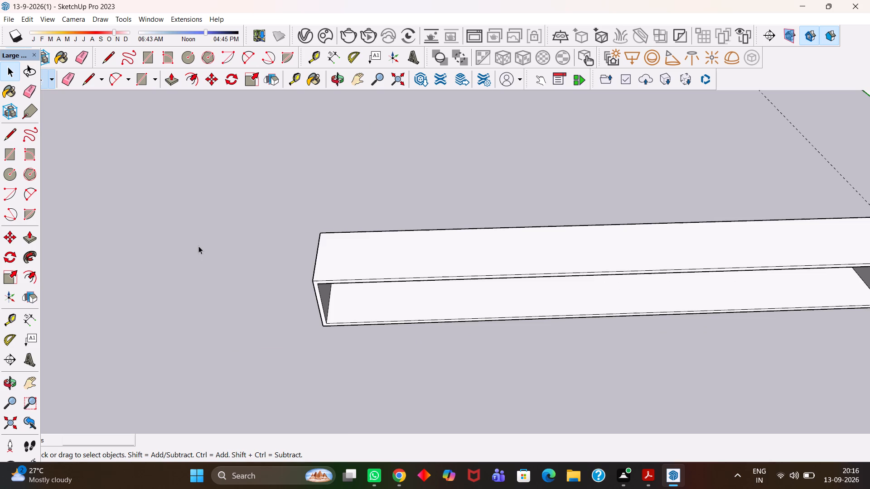
key("h")
scroll(198, 246, "down", 4)
left_click_drag(432, 261, 391, 271)
key("h")
scroll(456, 240, "up", 2)
key("e")
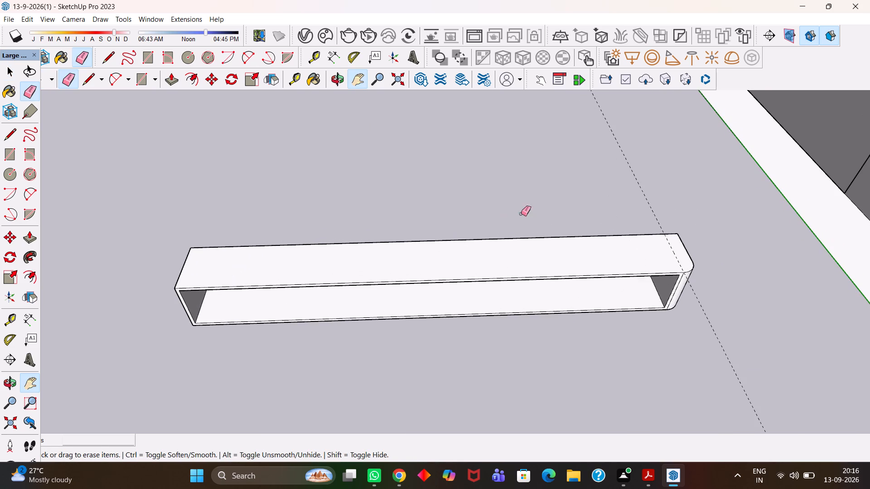
left_click_drag(655, 195, 628, 190)
scroll(652, 201, "up", 4)
key("space")
triple_click(646, 201)
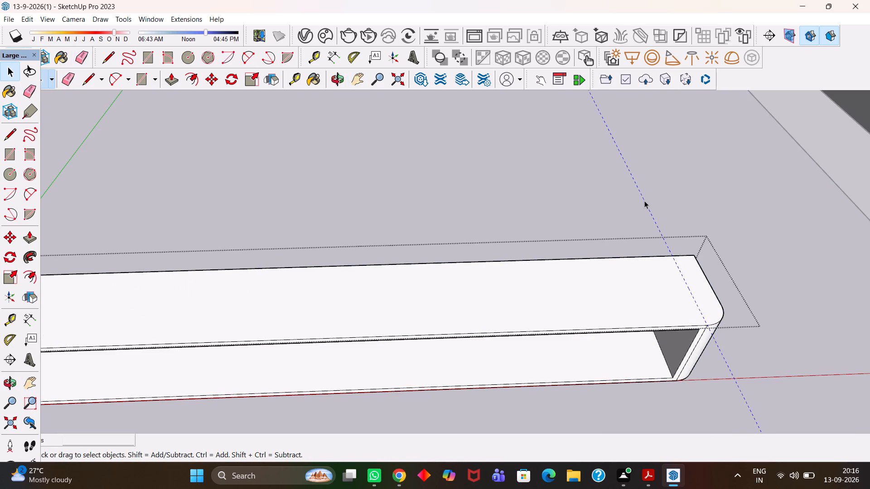
key("Delete")
left_click(628, 189)
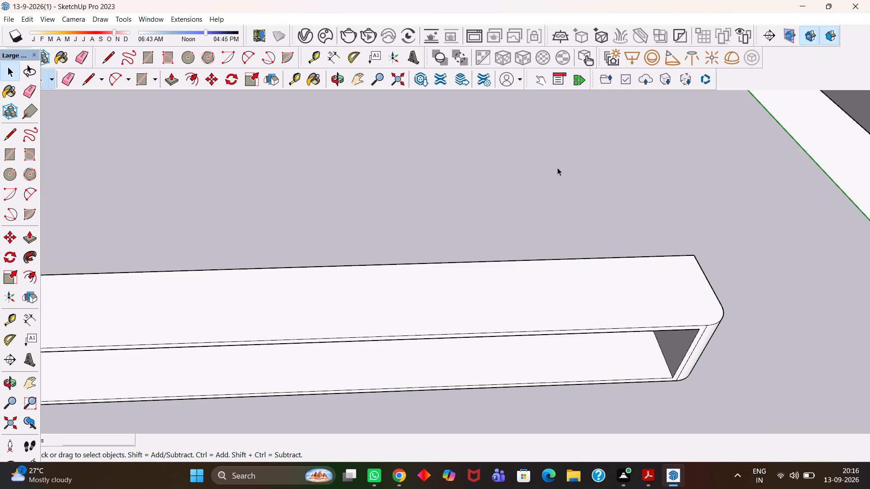
Examine the hollow box unit's front opening, interior and rounded corner from several angles.
key("h")
scroll(546, 166, "down", 6)
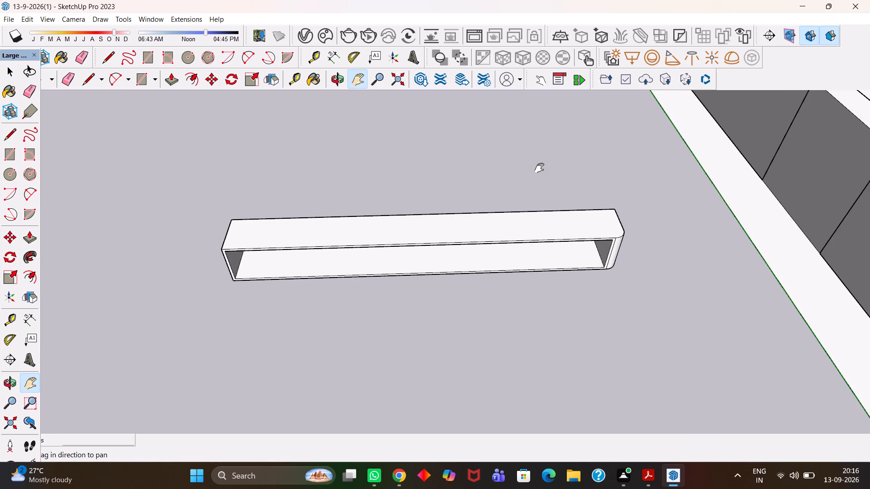
scroll(539, 168, "up", 2)
scroll(540, 211, "up", 1)
scroll(540, 211, "down", 3)
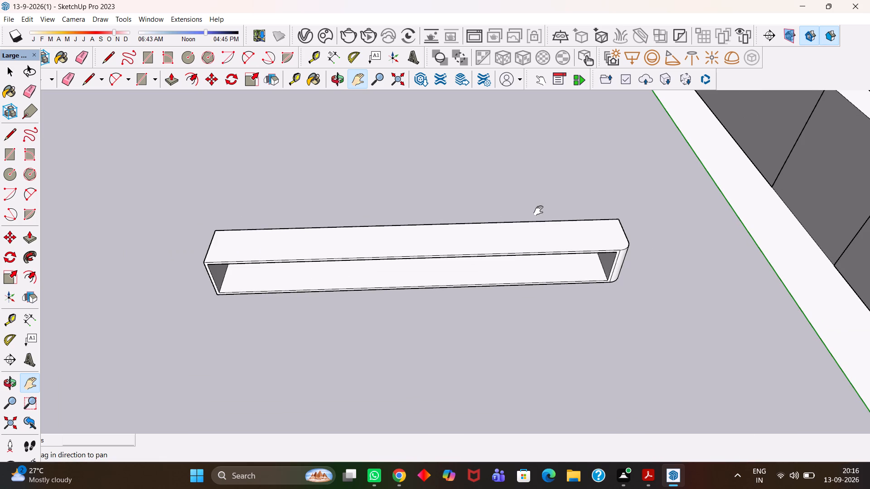
scroll(538, 211, "up", 4)
scroll(538, 211, "down", 5)
middle_click_drag(562, 280, 542, 194)
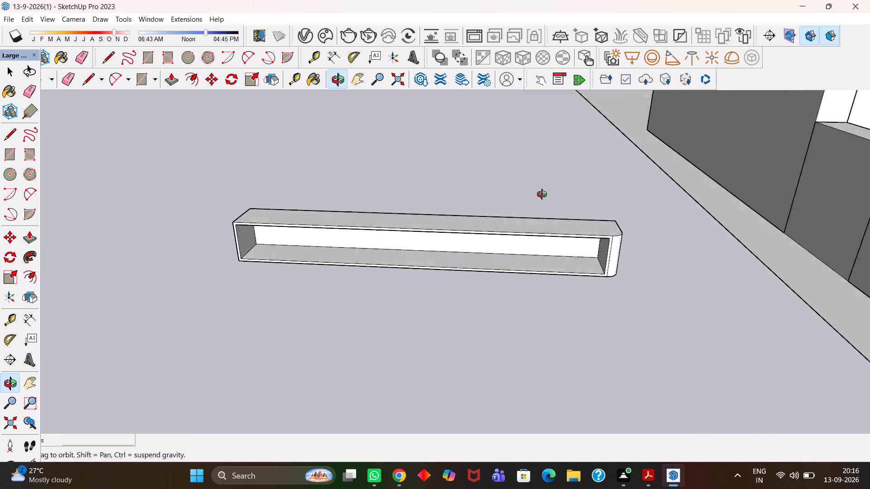
middle_click_drag(542, 194, 554, 192)
scroll(552, 192, "up", 6)
scroll(459, 235, "down", 8)
middle_click_drag(451, 218, 452, 266)
scroll(452, 263, "up", 5)
middle_click(452, 266)
left_click_drag(329, 285, 445, 331)
middle_click_drag(490, 365, 471, 295)
scroll(476, 291, "up", 1)
scroll(471, 303, "down", 3)
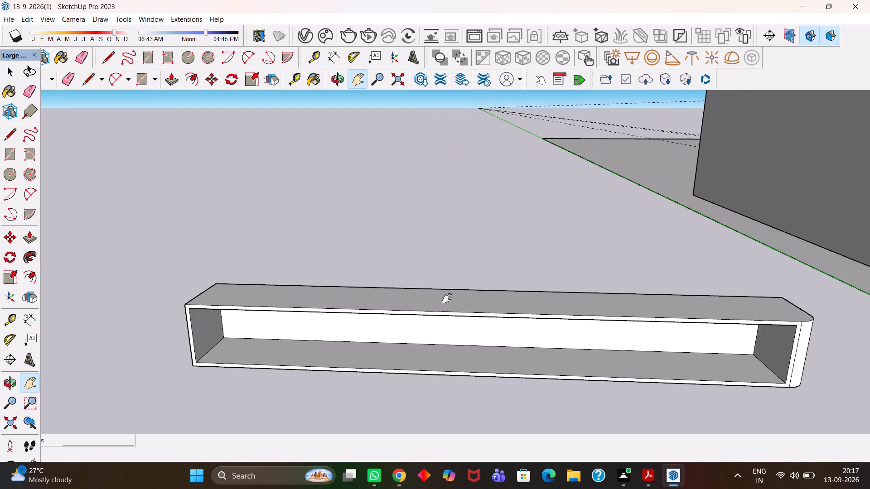
middle_click_drag(411, 288, 425, 325)
left_click_drag(445, 341, 439, 271)
left_click_drag(446, 312, 412, 232)
middle_click_drag(366, 274, 388, 291)
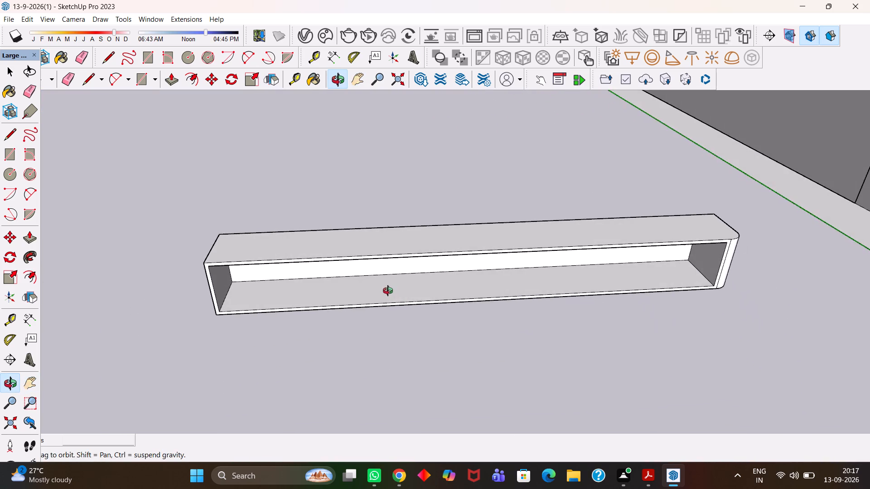
middle_click_drag(388, 291, 387, 290)
scroll(387, 290, "up", 3)
middle_click(387, 290)
left_click_drag(440, 283, 398, 292)
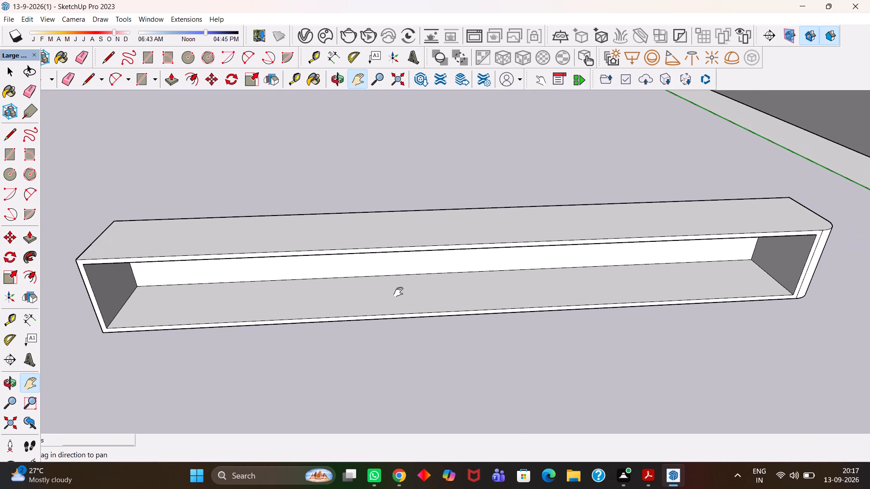
scroll(398, 292, "up", 3)
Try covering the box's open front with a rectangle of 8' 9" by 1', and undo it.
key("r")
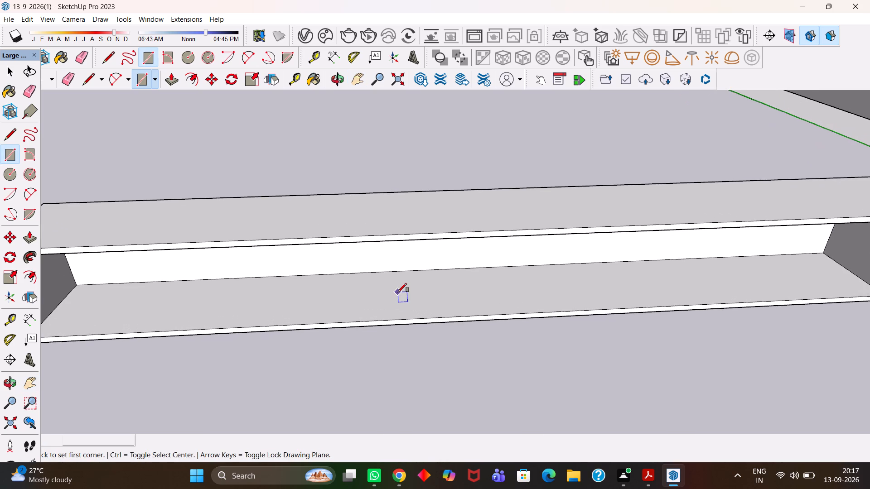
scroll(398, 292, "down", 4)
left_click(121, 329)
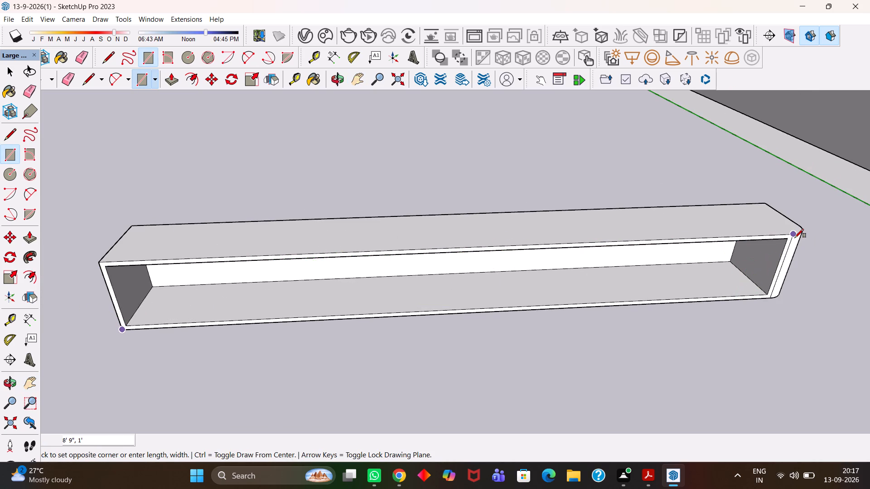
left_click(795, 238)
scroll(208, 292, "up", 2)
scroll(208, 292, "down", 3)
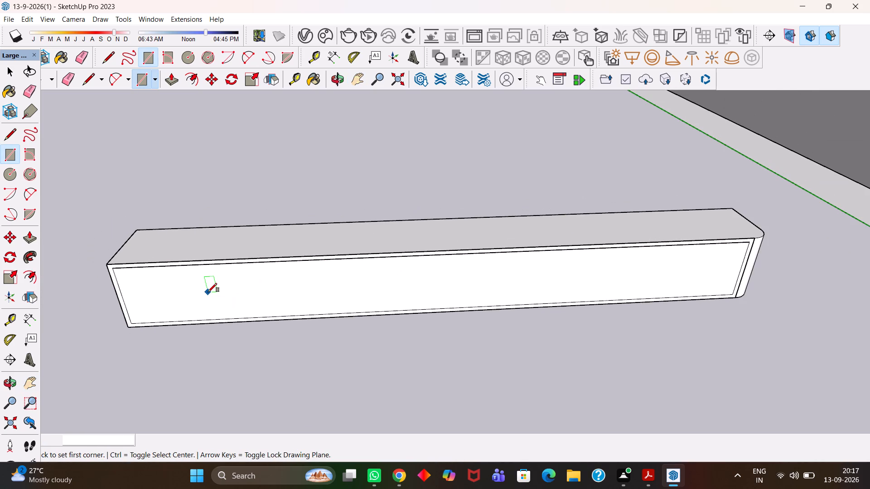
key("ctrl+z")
Reopen the box group and copy its long back face about 2' 5/8" forward, in front of the open side.
scroll(218, 292, "down", 3)
middle_click_drag(287, 257, 447, 273)
scroll(447, 273, "up", 1)
key("h")
middle_click_drag(330, 310, 487, 249)
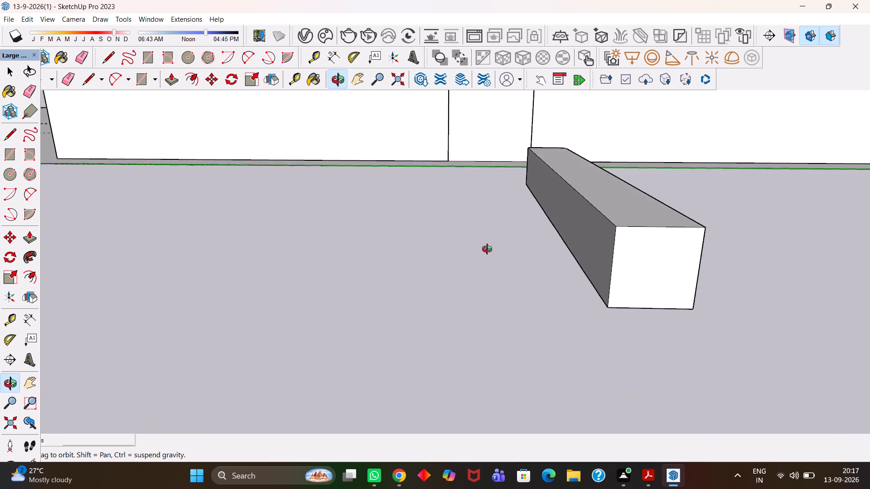
middle_click_drag(487, 249, 485, 258)
middle_click_drag(484, 259, 478, 266)
key("space")
left_click(534, 318)
double_click(534, 318)
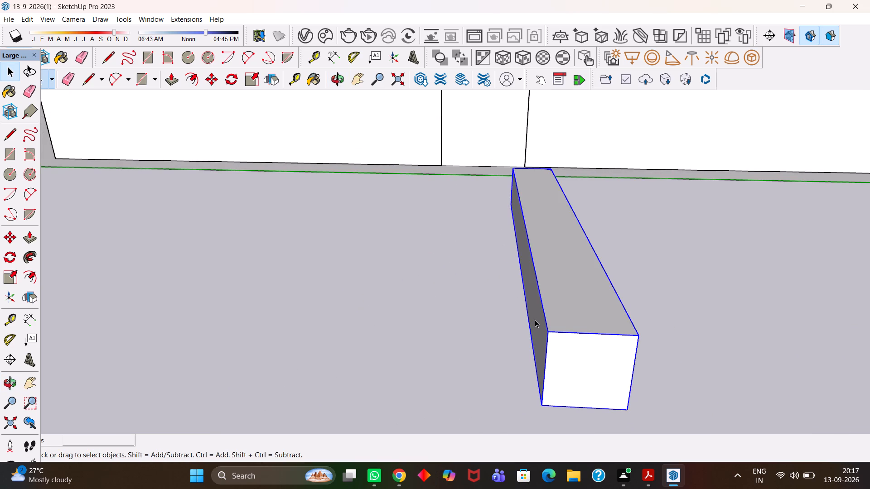
double_click(541, 321)
left_click(541, 321)
left_click(540, 325)
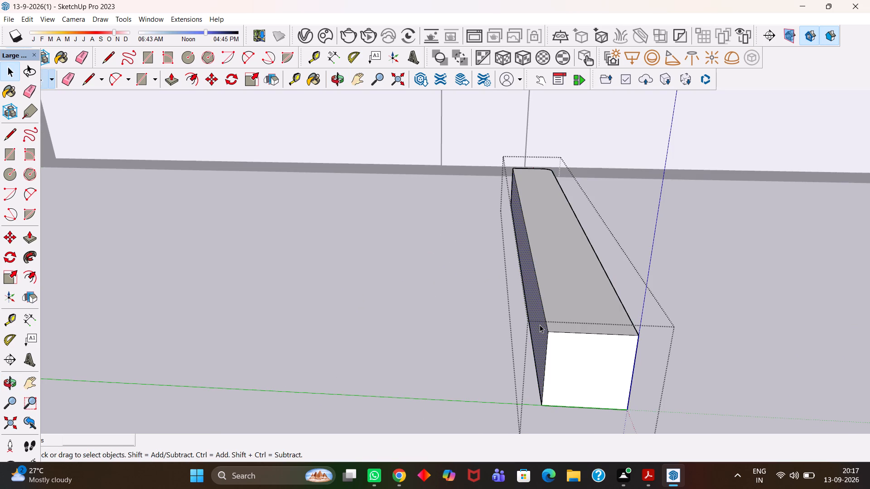
key("m")
left_click(540, 326)
left_click(705, 332)
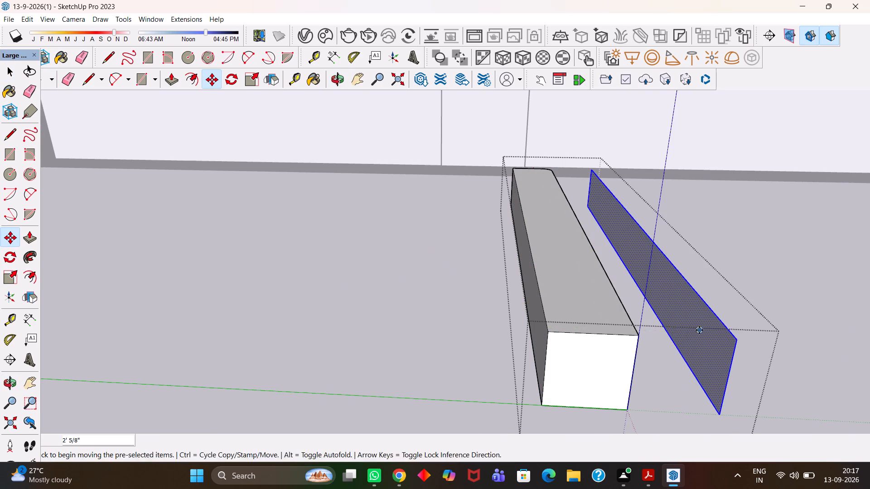
Reverse the copied long face so its white front side faces outward.
key("h")
scroll(633, 318, "up", 1)
middle_click_drag(654, 314, 383, 322)
scroll(393, 324, "down", 2)
key("h")
left_click_drag(209, 257, 527, 277)
left_click_drag(319, 259, 648, 313)
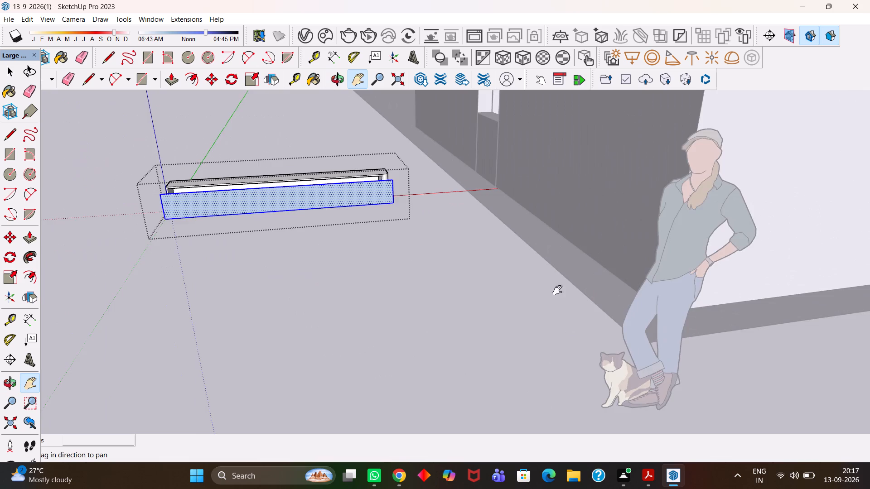
scroll(299, 213, "up", 3)
left_click_drag(281, 203, 474, 287)
scroll(474, 287, "up", 4)
middle_click_drag(471, 288, 446, 286)
scroll(446, 286, "up", 4)
key("space")
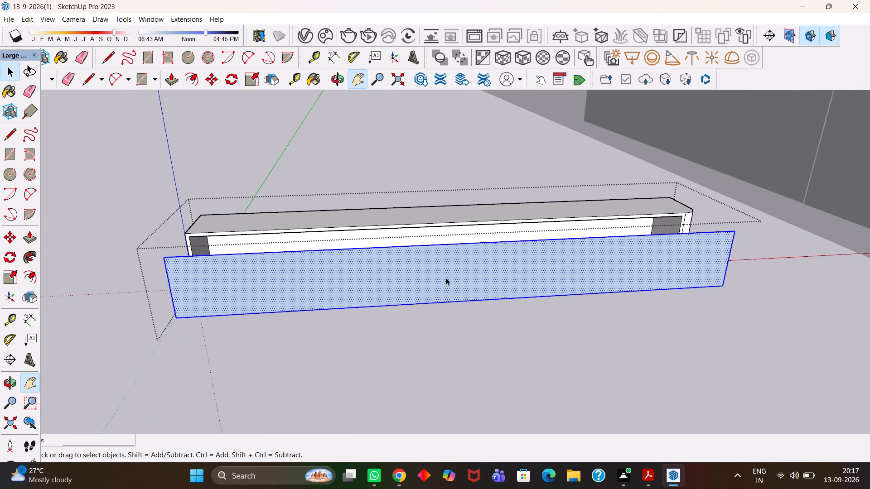
left_click(448, 269)
right_click(448, 269)
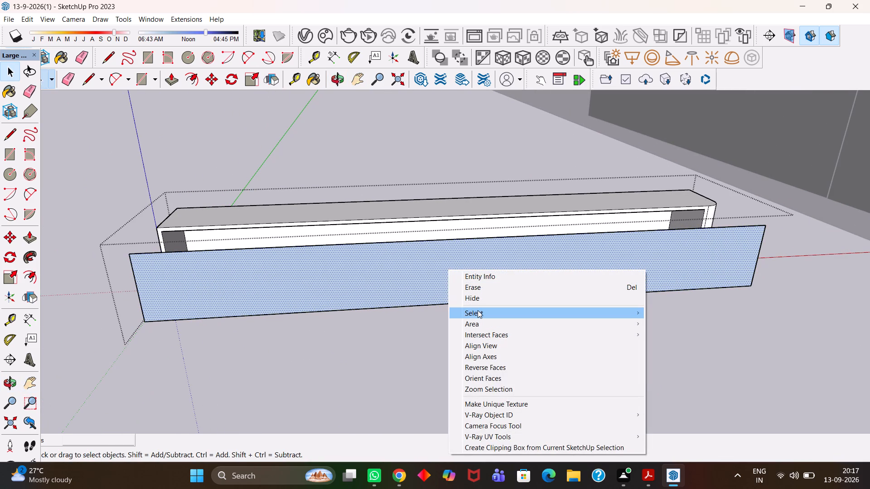
left_click(480, 367)
Place a guide 3" in from the copied face's end near the rounded corner and draw a dividing line along it.
key("t")
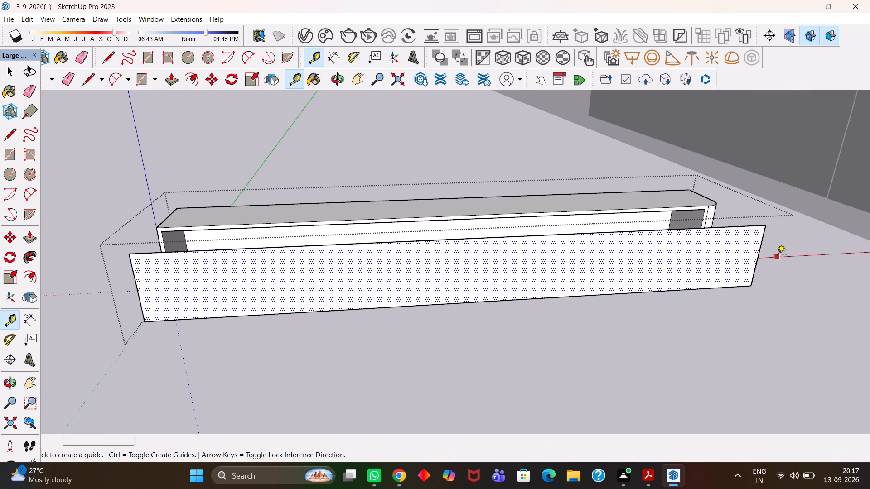
left_click(759, 259)
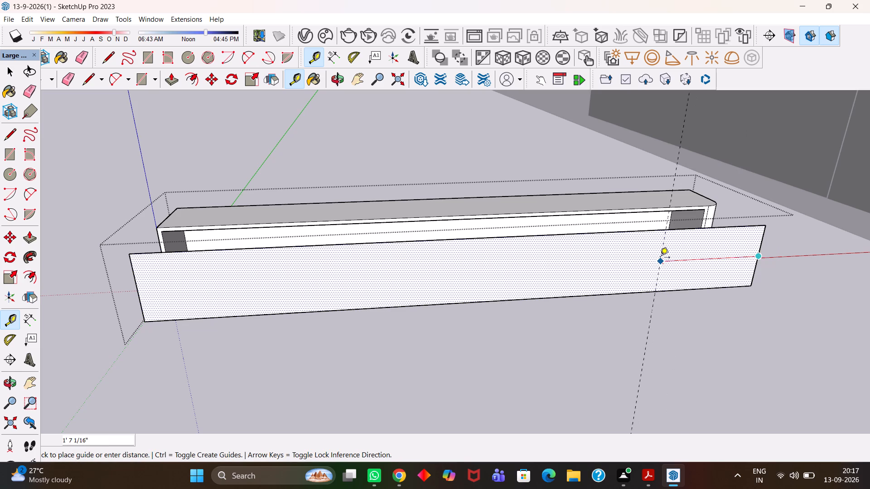
type("3\"")
key("Return")
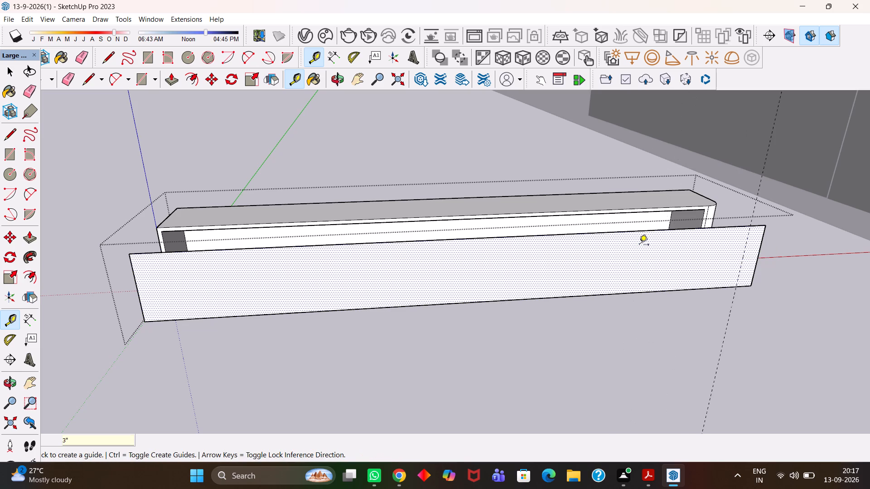
scroll(667, 257, "up", 3)
key("l")
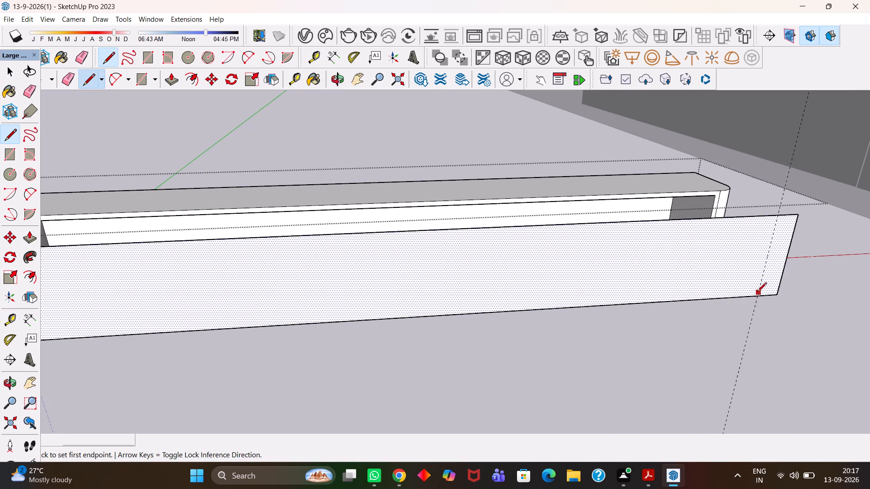
left_click(758, 296)
left_click(776, 218)
key("space")
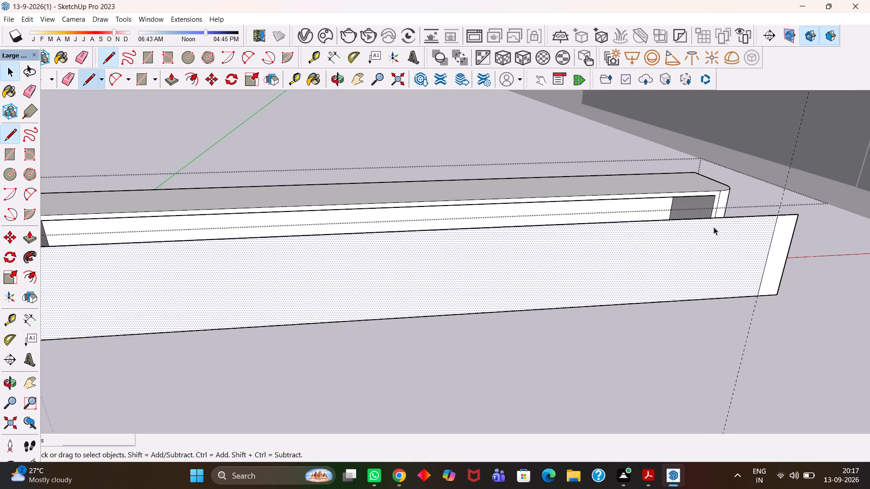
Divide the top edge of the copied face's longer portion into 6 equal segments.
left_click(706, 219)
middle_click_drag(706, 219, 707, 255)
scroll(707, 255, "down", 1)
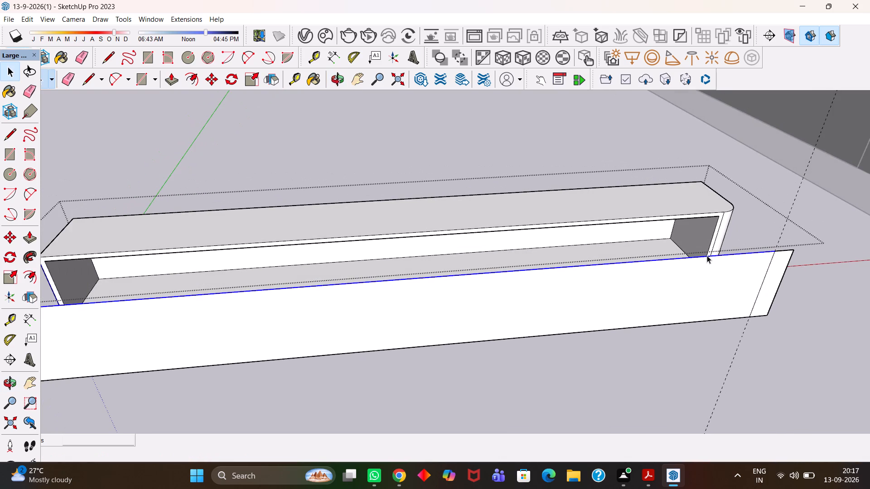
right_click(707, 255)
left_click(708, 320)
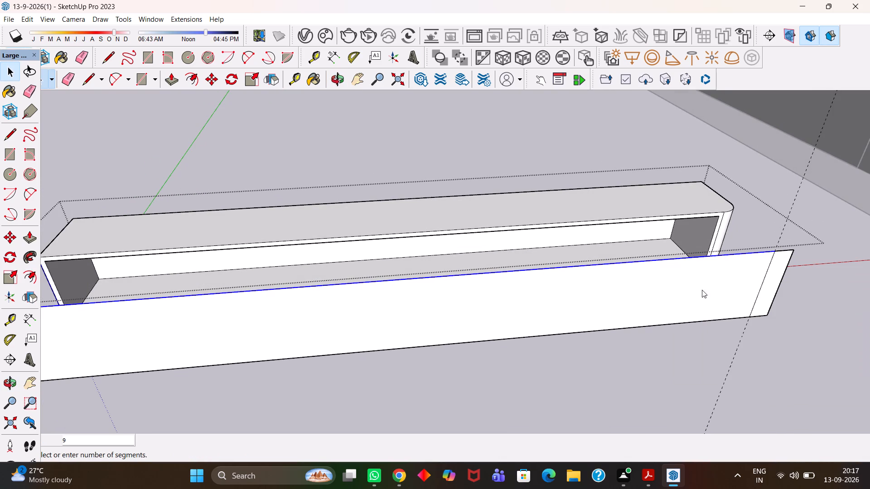
left_click(657, 260)
left_click(680, 257)
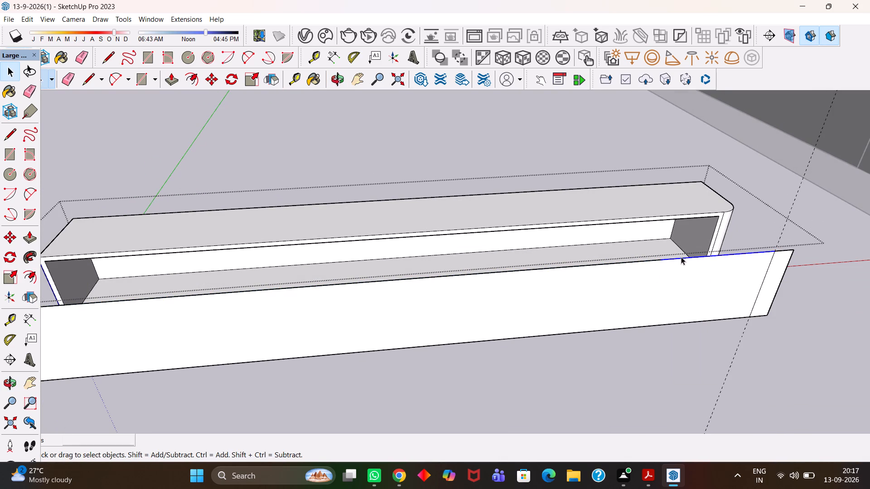
Place a guide 1' 5 1/2" from the strip's dividing line, at the first division point of the top edge.
key("t")
left_click(759, 292)
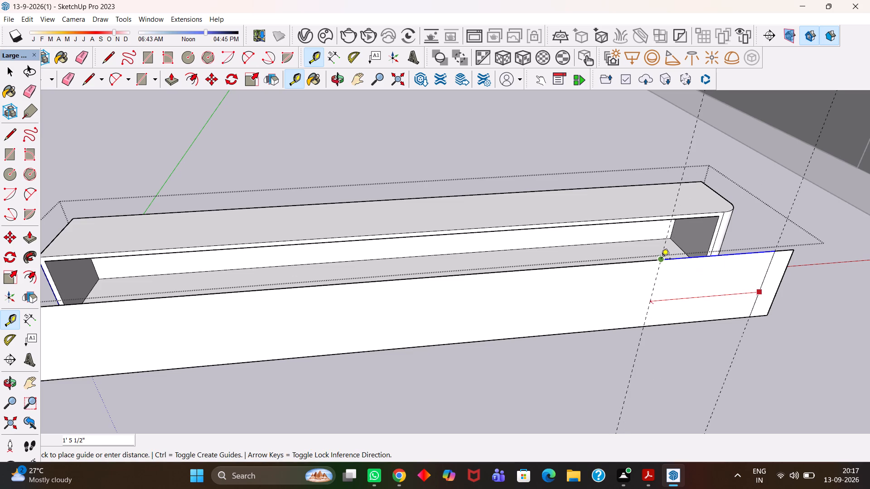
left_click(661, 259)
key("space")
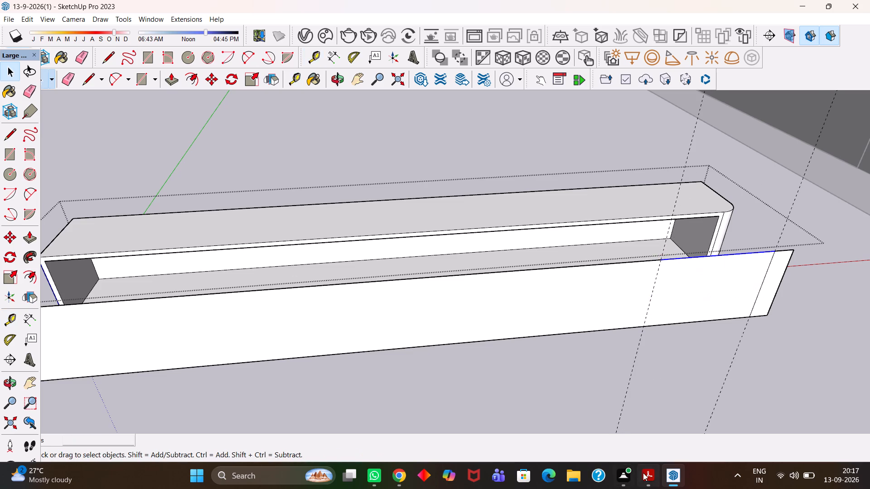
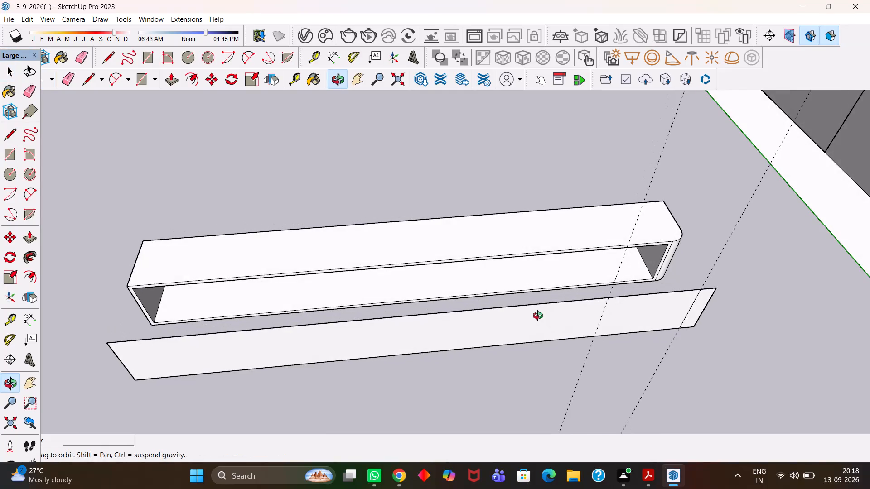
Inside the box unit's group, place a guide 1' 5 1/2" from the existing one, at the strip's second division point.
scroll(531, 313, "up", 1)
key("space")
left_click(546, 303)
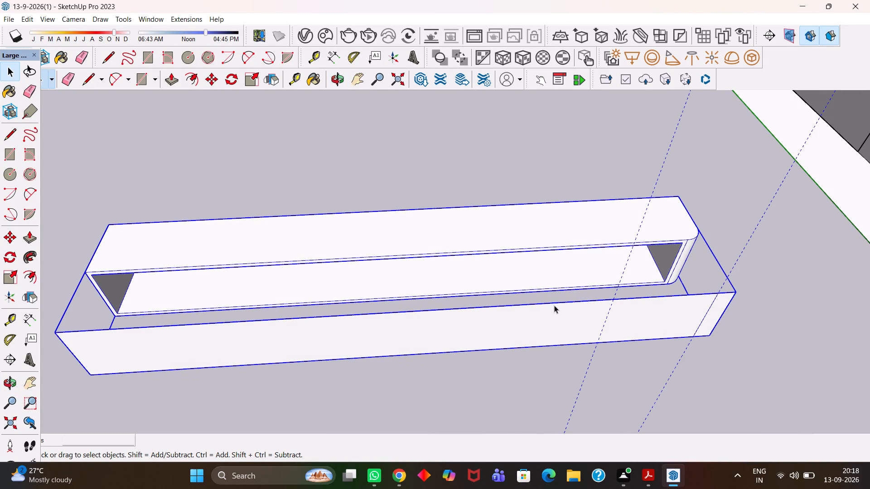
double_click(554, 305)
left_click(551, 303)
middle_click_drag(555, 306, 557, 299)
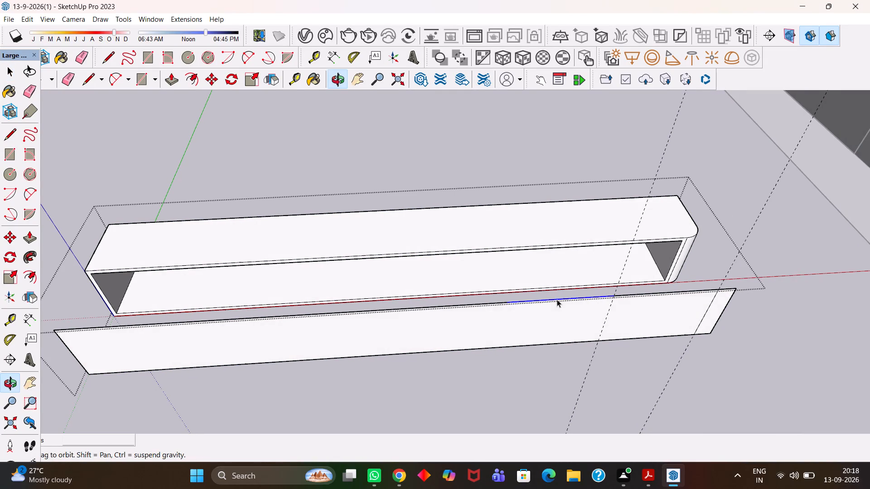
middle_click_drag(557, 299, 556, 301)
key("t")
left_click(605, 330)
left_click(510, 305)
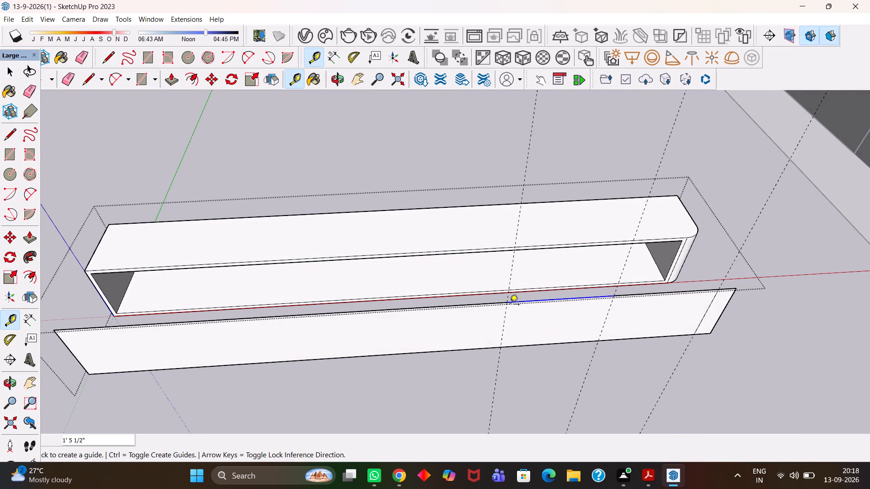
Draw a rectangle 1' 5 1/2" wide across the strip's full height, between the two guides.
scroll(512, 305, "up", 2)
key("r")
left_click(510, 301)
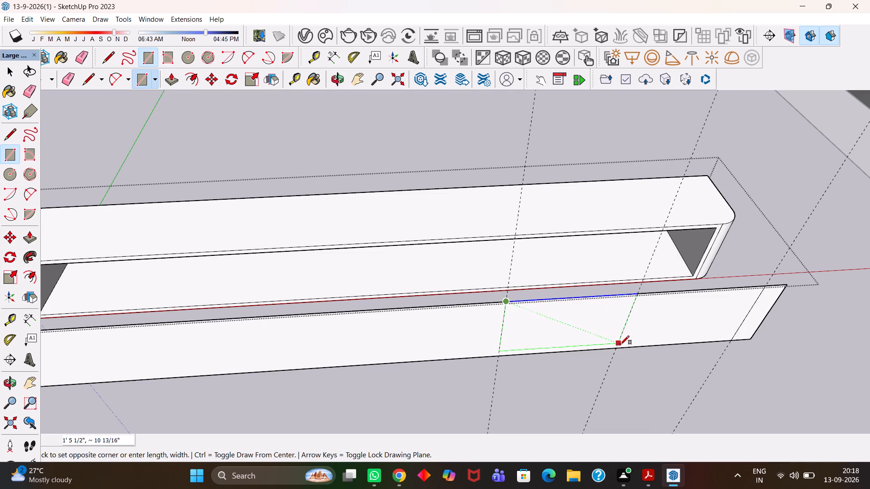
left_click(617, 346)
scroll(596, 341, "down", 3)
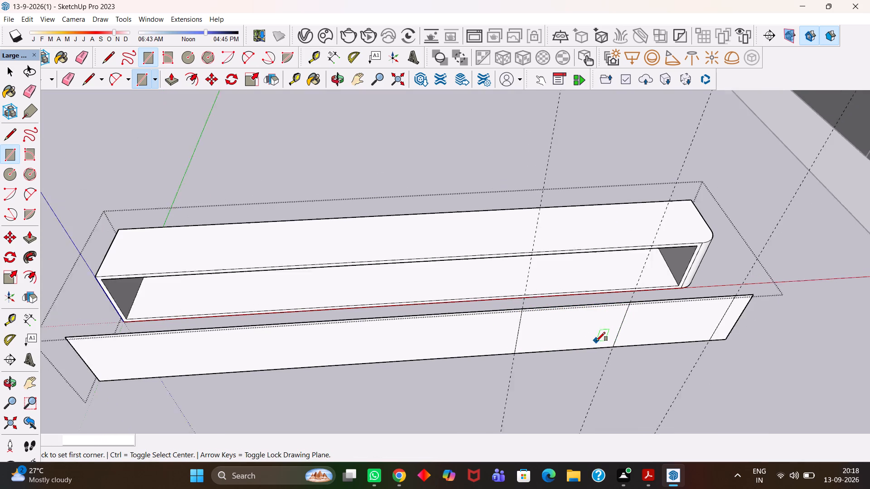
Copy the rectangular face out in front of the strip and extrude the copy 18 mm.
key("space")
left_click(590, 338)
key("m")
left_click(590, 338)
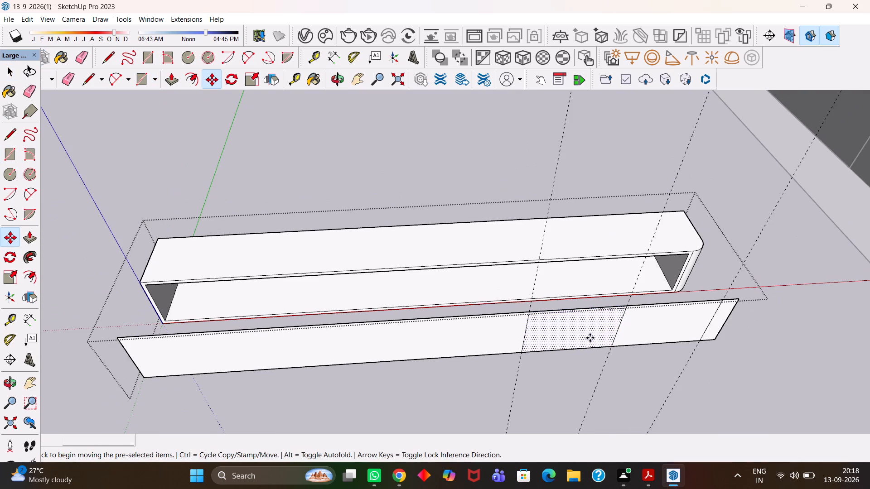
left_click(595, 368)
key("p")
left_click(594, 367)
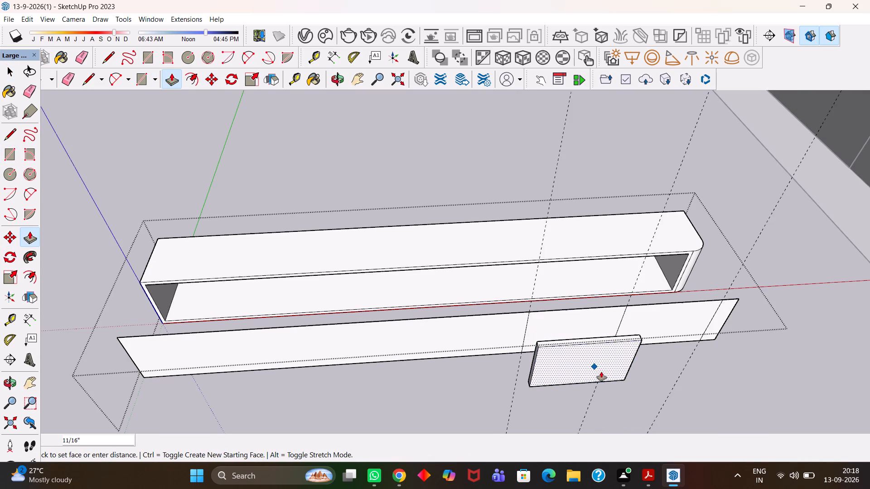
type("18mm")
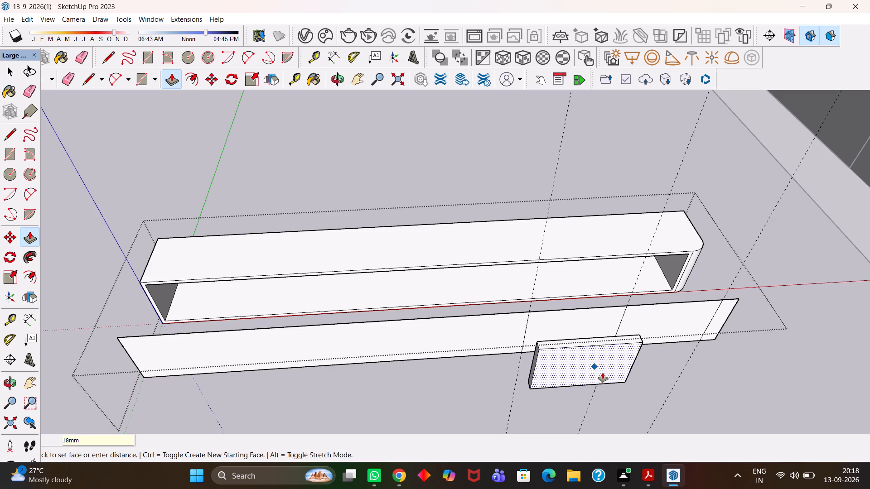
key("Return")
Make the entire 18 mm thick panel a group.
key("space")
scroll(603, 373, "up", 2)
triple_click(603, 373)
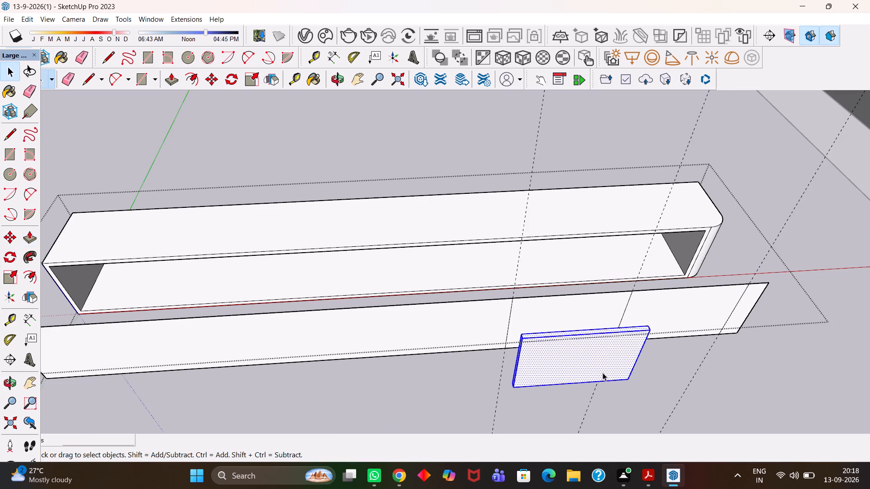
right_click(603, 373)
left_click(632, 258)
Erase the guides and every edge of the leftover long strip, keeping only the grouped panel and the box.
middle_click_drag(523, 331, 526, 332)
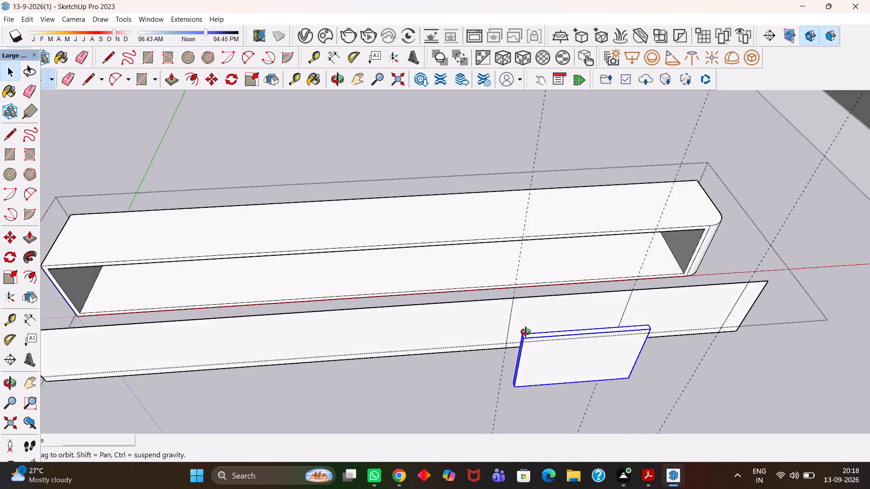
middle_click_drag(526, 332, 522, 343)
key("e")
left_click(510, 329)
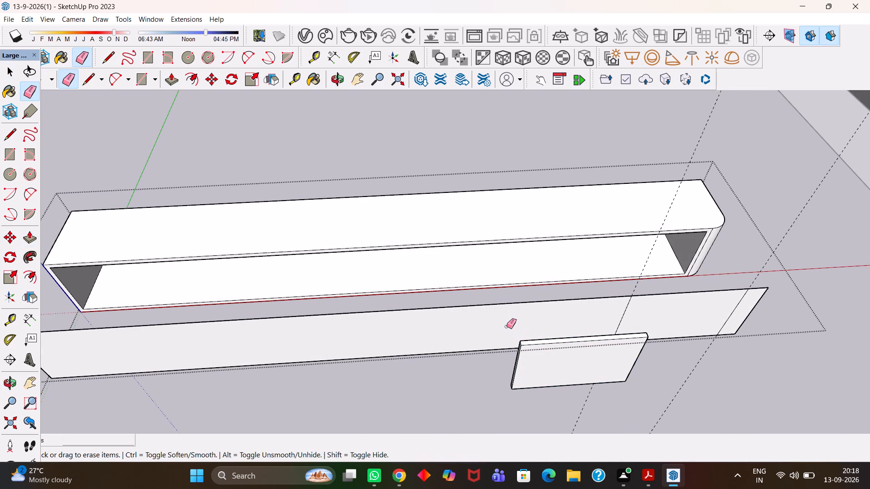
left_click(511, 303)
left_click_drag(470, 341, 469, 346)
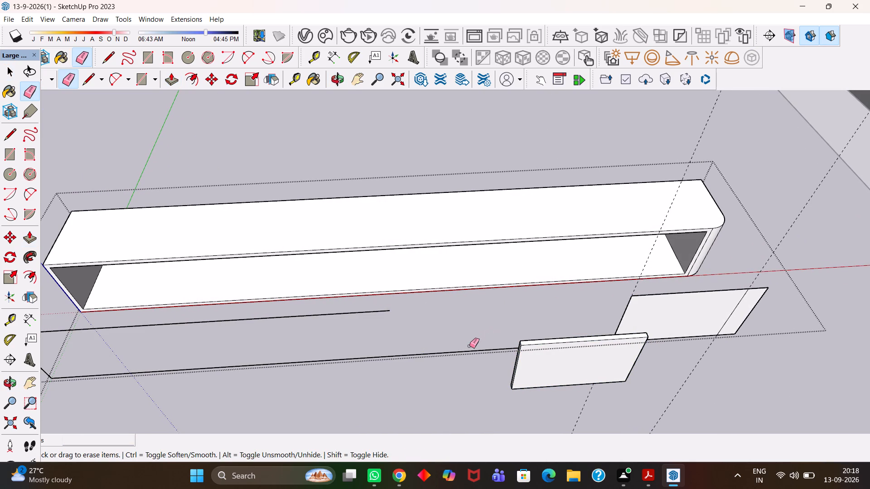
left_click_drag(469, 346, 468, 354)
left_click_drag(404, 311, 376, 312)
left_click_drag(565, 308, 700, 309)
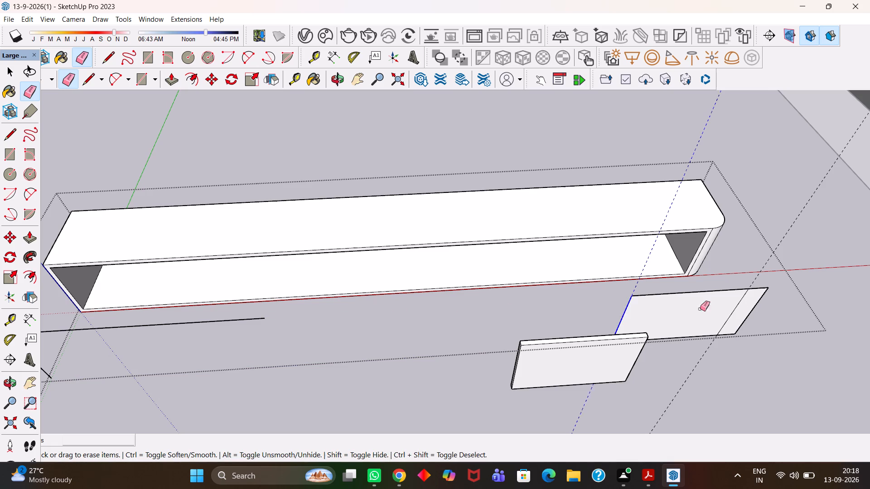
left_click_drag(700, 309, 754, 302)
left_click_drag(749, 286, 712, 357)
left_click_drag(742, 309, 754, 315)
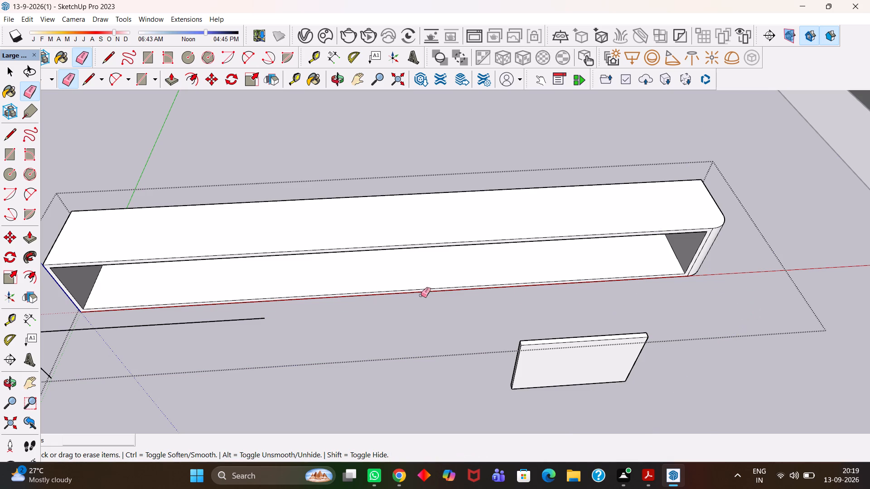
left_click_drag(255, 319, 243, 321)
key("h")
left_click_drag(217, 325, 444, 320)
key("e")
left_click_drag(370, 322, 357, 321)
left_click_drag(290, 344, 260, 355)
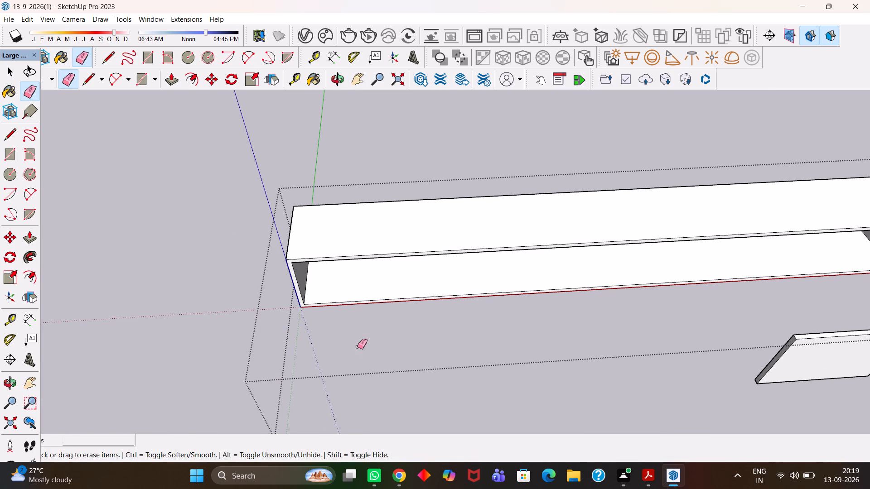
Move the grouped panel by its top back corner onto the top front corner at the box's square end.
scroll(359, 347, "down", 3)
key("space")
left_click(693, 350)
scroll(696, 351, "up", 3)
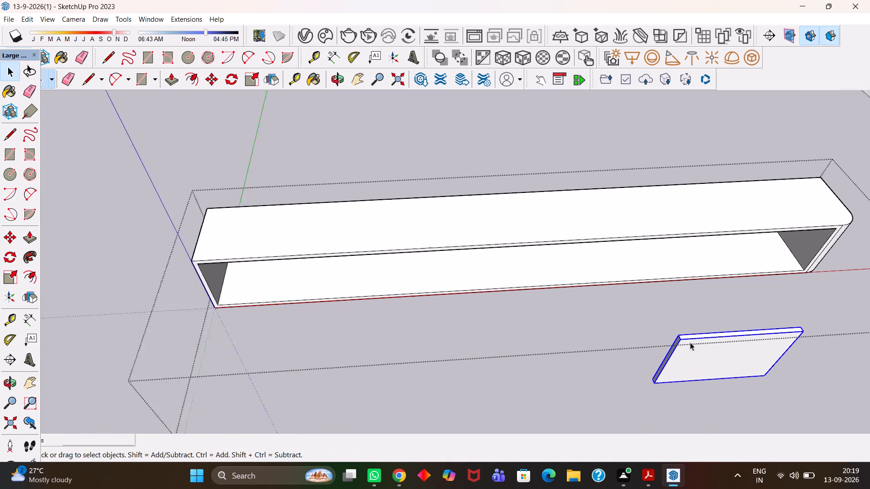
scroll(690, 342, "up", 2)
key("m")
left_click(677, 328)
scroll(488, 308, "down", 5)
key("h")
left_click_drag(424, 301, 518, 301)
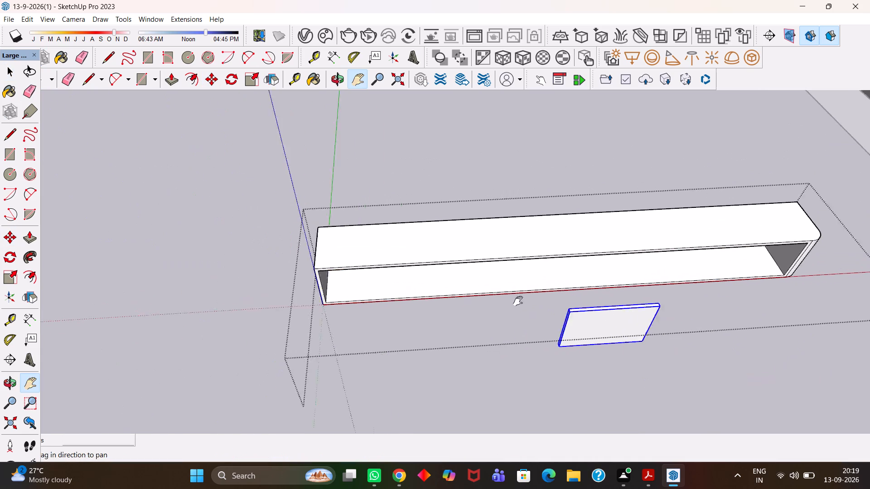
left_click_drag(518, 301, 555, 301)
scroll(309, 298, "up", 3)
key("Escape")
scroll(395, 264, "up", 3)
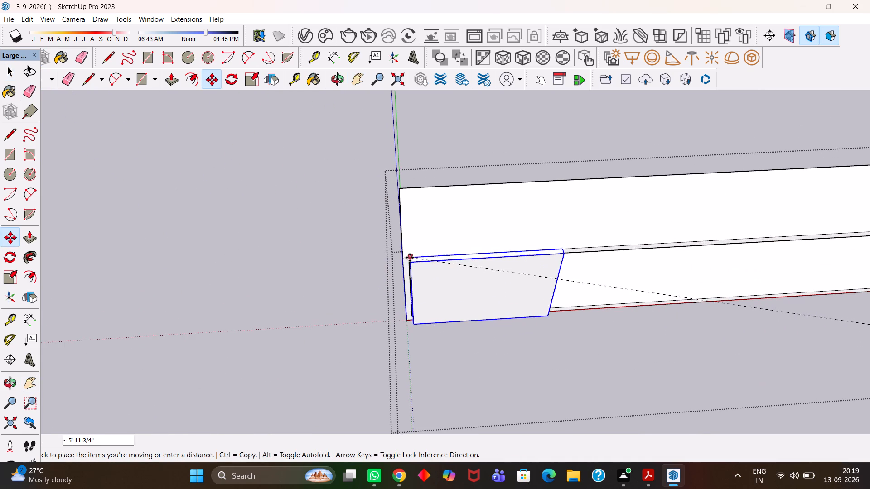
left_click(406, 259)
Copy the panel 7' 3 1/2" along the front to the rounded end, and divide the distance by 5 for six panels.
scroll(419, 261, "up", 6)
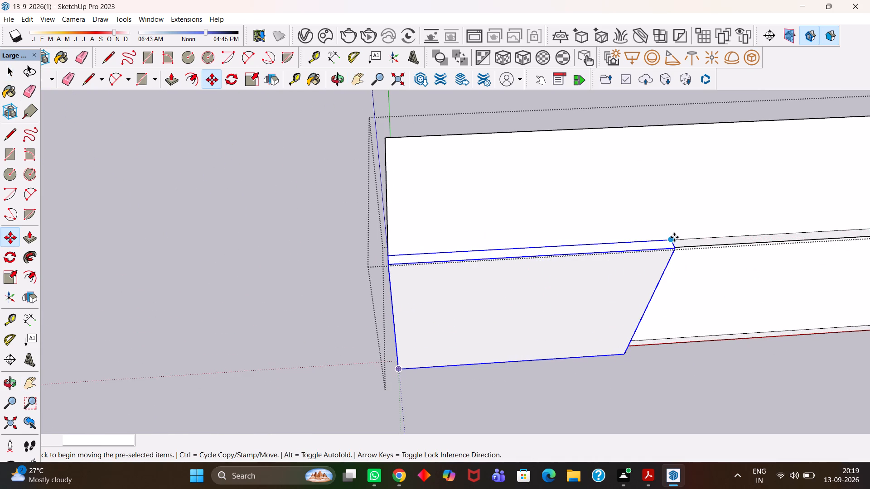
left_click(669, 239)
key("h")
scroll(718, 245, "down", 7)
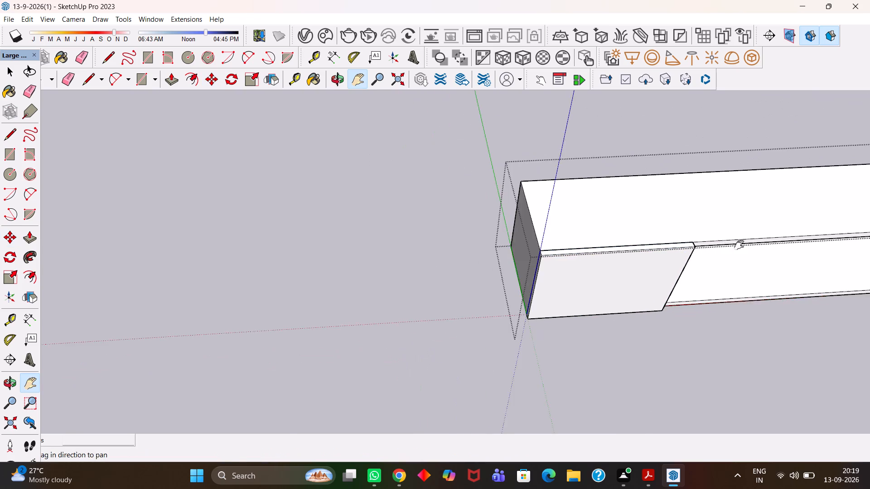
left_click_drag(750, 243, 490, 266)
left_click_drag(785, 246, 464, 252)
left_click_drag(614, 239, 512, 262)
left_click_drag(604, 257, 582, 263)
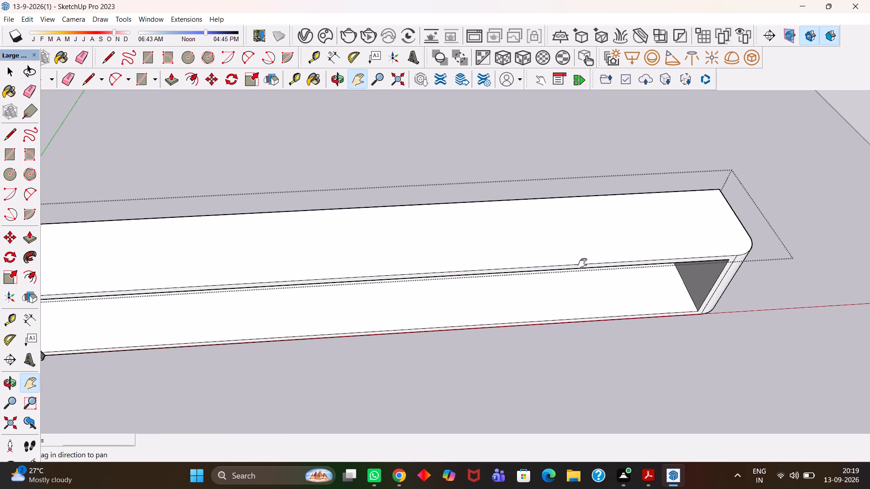
left_click_drag(582, 263, 579, 264)
key("Escape")
left_click(721, 260)
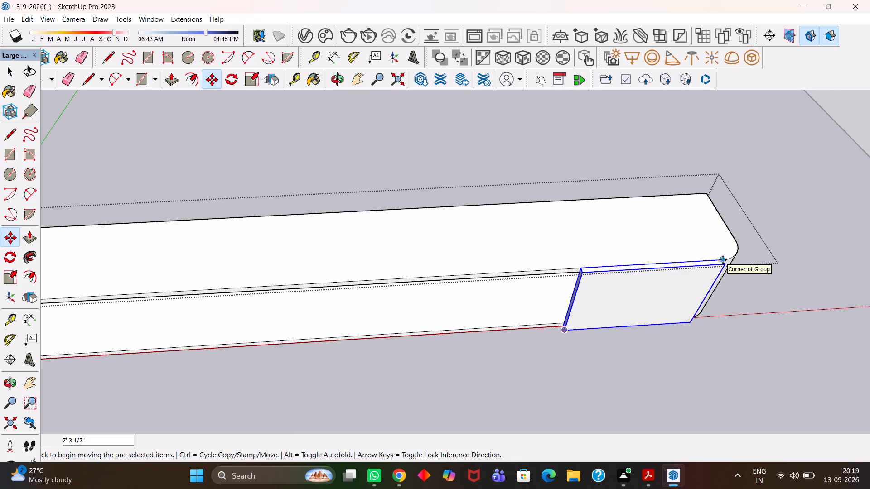
type("/5")
key("Return")
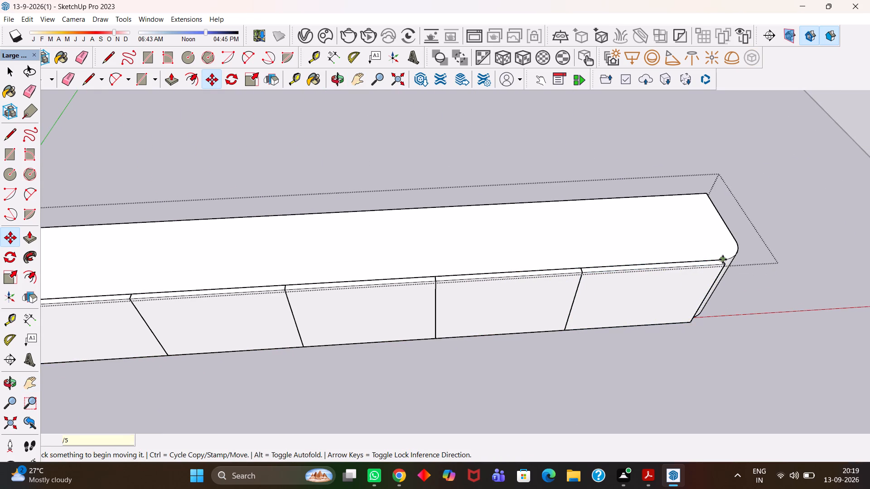
Finish editing the box unit's group.
key("h")
scroll(697, 224, "down", 10)
middle_click_drag(583, 257, 554, 230)
scroll(554, 230, "up", 1)
key("space")
left_click(490, 341)
middle_click_drag(387, 241, 407, 246)
scroll(407, 246, "up", 1)
scroll(407, 246, "down", 3)
key("h")
left_click_drag(384, 228, 450, 285)
middle_click(442, 277)
key("e")
key("space")
left_click_drag(452, 245, 368, 244)
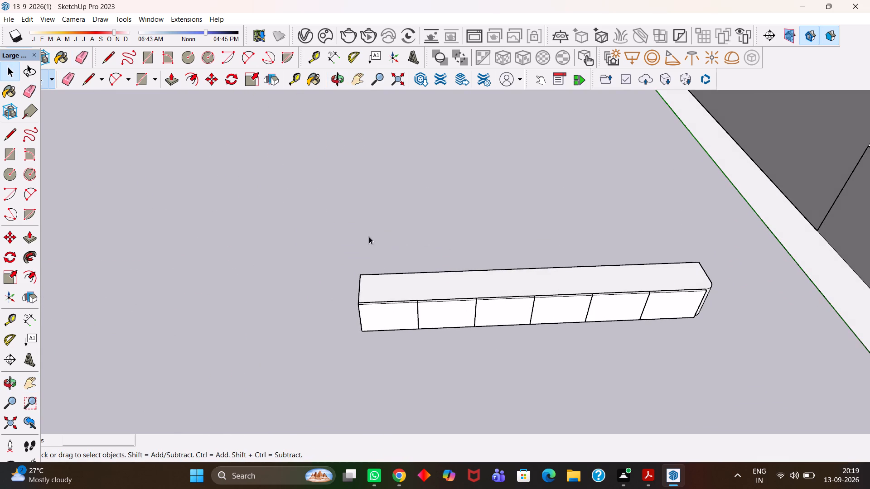
scroll(372, 236, "down", 4)
middle_click_drag(477, 263, 481, 277)
scroll(481, 277, "up", 6)
key("h")
middle_click_drag(478, 277, 484, 281)
scroll(484, 281, "up", 1)
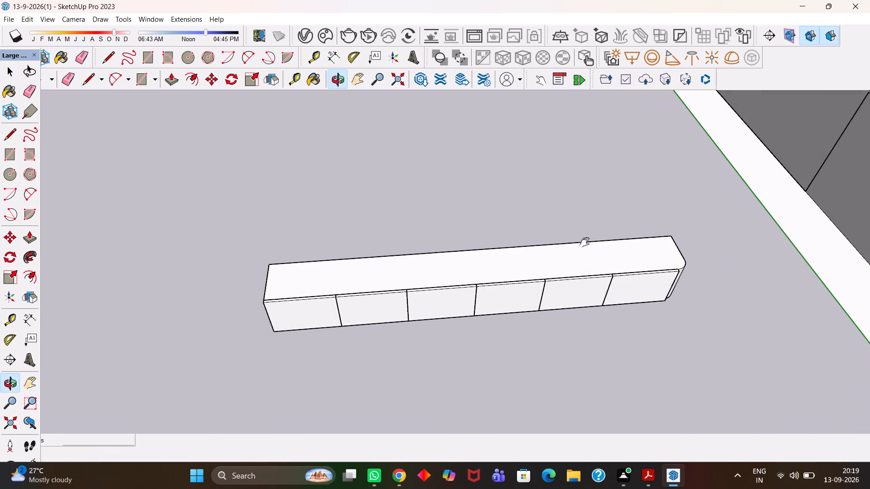
key("space")
key("ctrl+z")
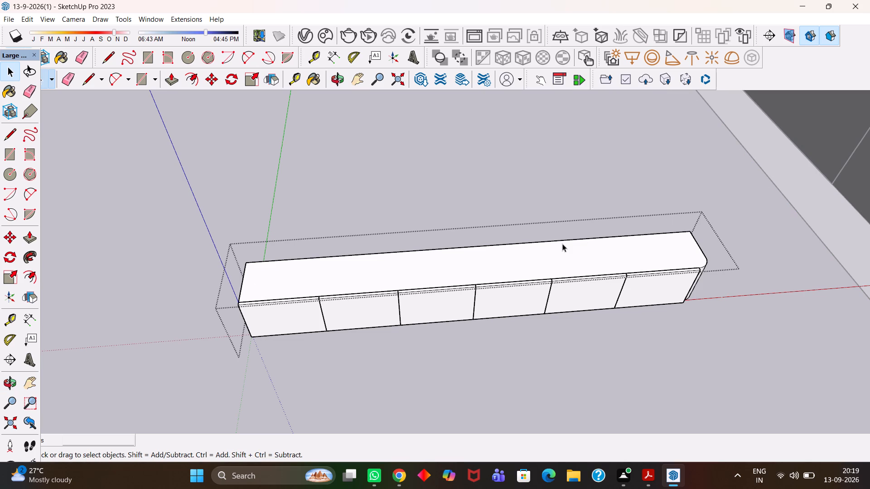
key("space")
left_click(602, 197)
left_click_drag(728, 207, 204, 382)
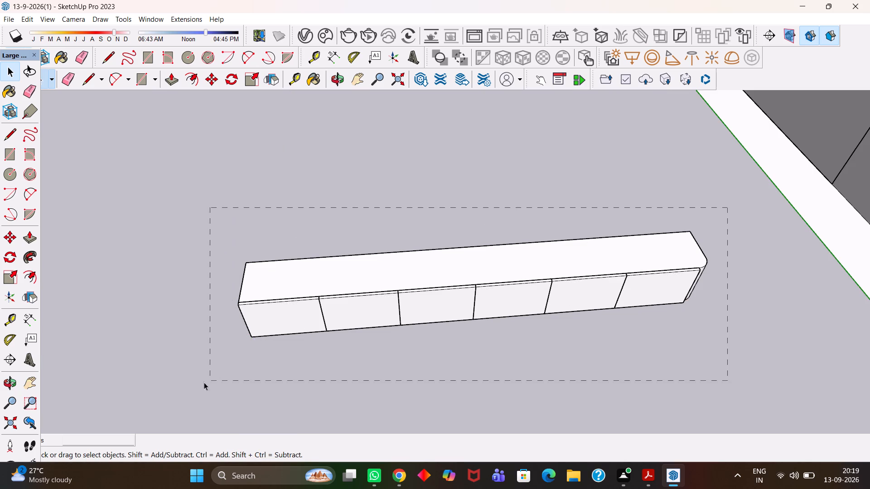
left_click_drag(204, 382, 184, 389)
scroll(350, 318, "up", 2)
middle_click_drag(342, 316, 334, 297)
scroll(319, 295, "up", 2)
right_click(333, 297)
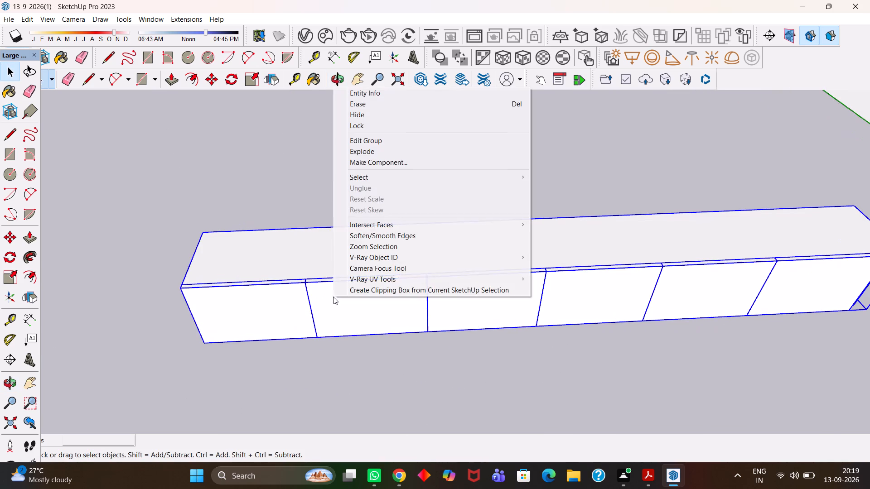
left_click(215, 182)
Copy the complete box unit by its bottom back corner onto the corner of the floor rectangle along the room's wall.
scroll(294, 218, "down", 3)
left_click(301, 240)
middle_click_drag(300, 263, 369, 263)
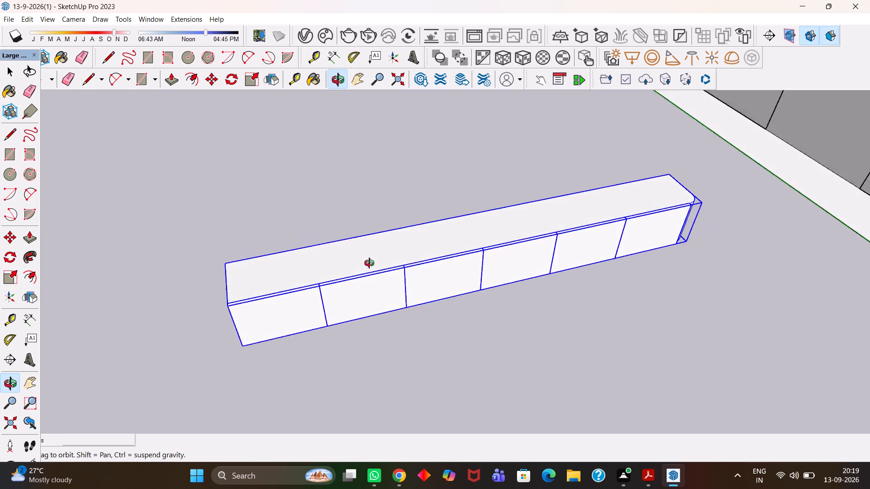
middle_click_drag(369, 263, 414, 261)
scroll(367, 263, "up", 2)
key("m")
middle_click_drag(233, 360, 272, 359)
scroll(272, 359, "up", 1)
key("h")
left_click_drag(262, 363, 338, 299)
key("m")
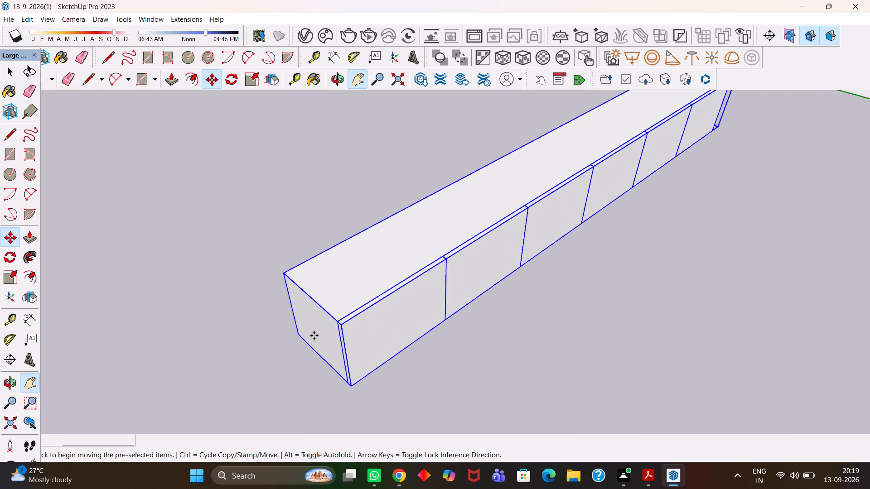
left_click(300, 336)
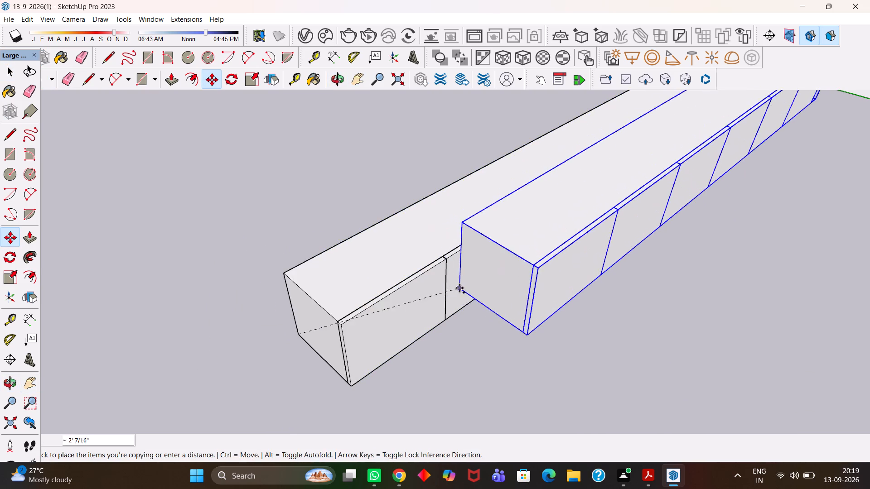
key("h")
scroll(459, 288, "down", 9)
middle_click_drag(635, 247, 548, 257)
scroll(636, 257, "down", 1)
scroll(548, 257, "down", 2)
left_click_drag(669, 191, 351, 278)
left_click_drag(622, 188, 596, 223)
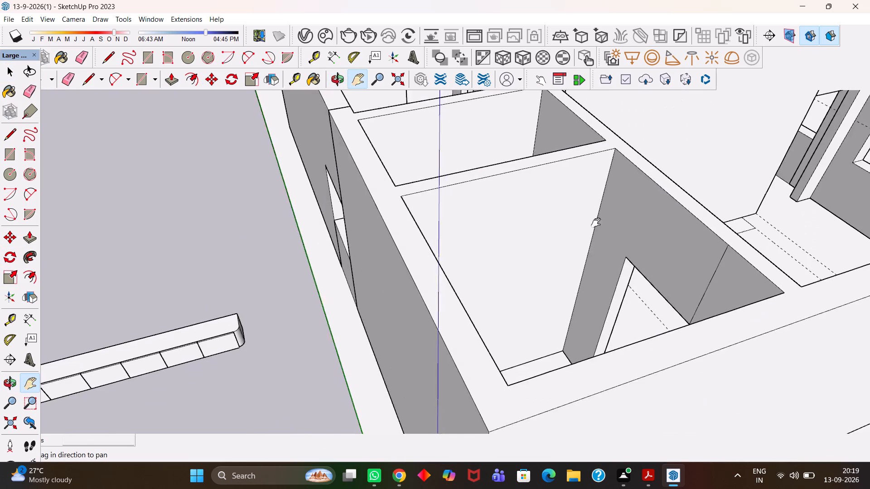
left_click_drag(596, 223, 461, 294)
scroll(433, 283, "down", 4)
middle_click_drag(523, 281, 445, 309)
scroll(445, 309, "up", 8)
middle_click_drag(471, 331, 484, 336)
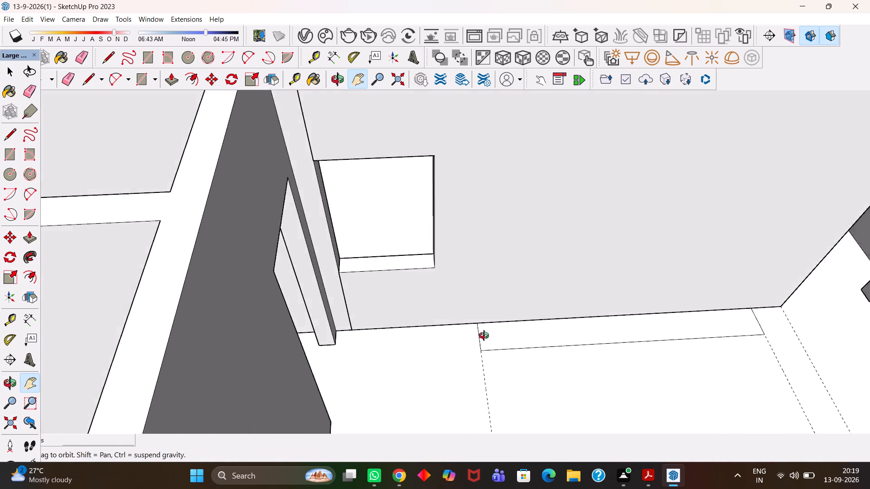
middle_click_drag(484, 336, 486, 336)
scroll(484, 336, "up", 2)
key("Escape")
left_click(473, 319)
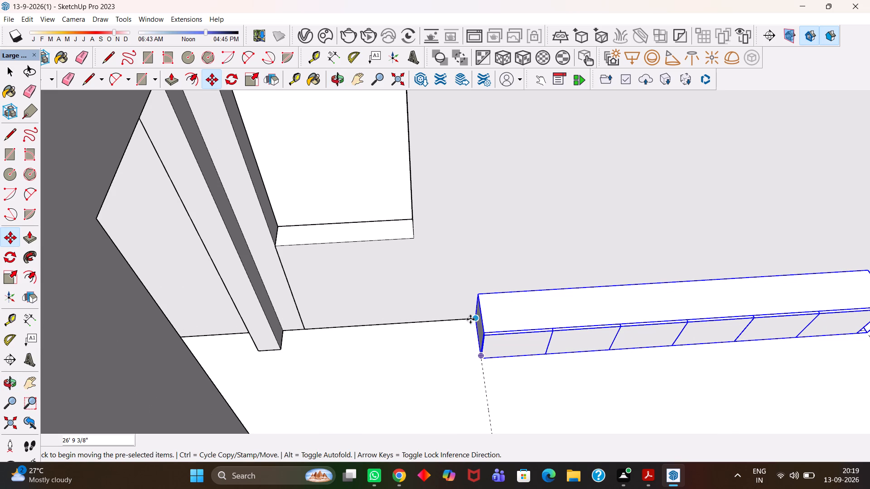
Raise the placed unit 9" above the room's floor.
left_click(471, 319)
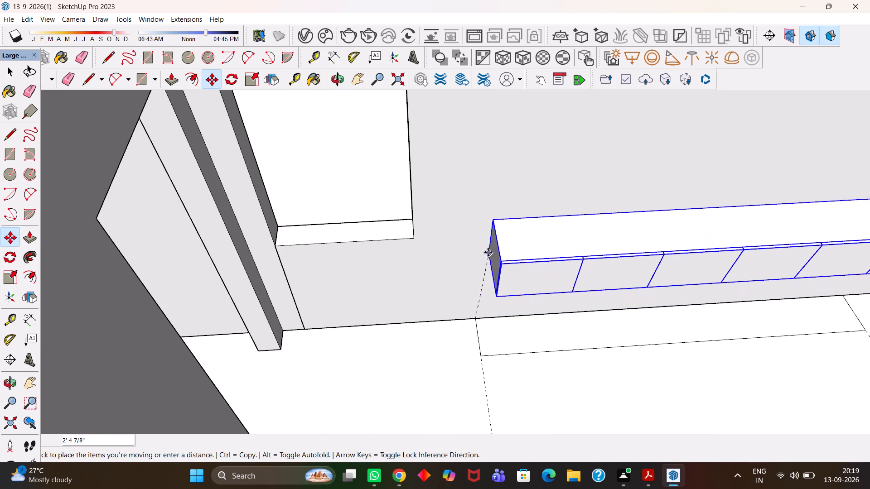
type("9\"")
key("Return")
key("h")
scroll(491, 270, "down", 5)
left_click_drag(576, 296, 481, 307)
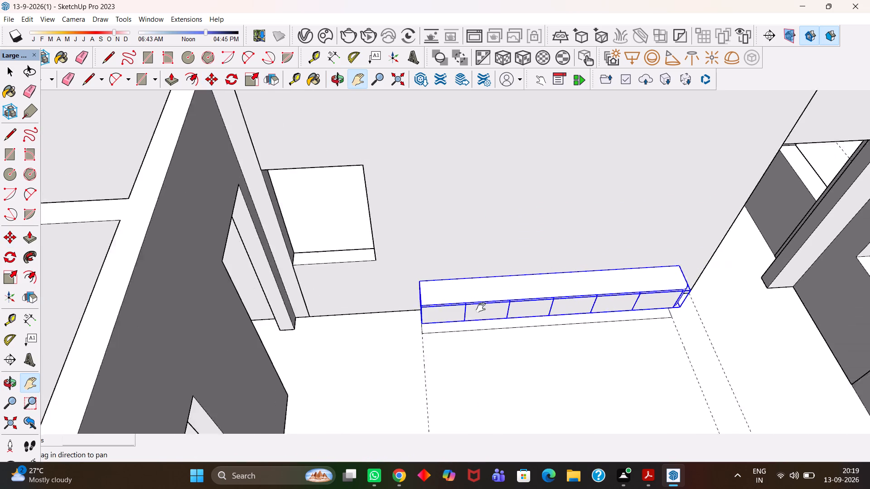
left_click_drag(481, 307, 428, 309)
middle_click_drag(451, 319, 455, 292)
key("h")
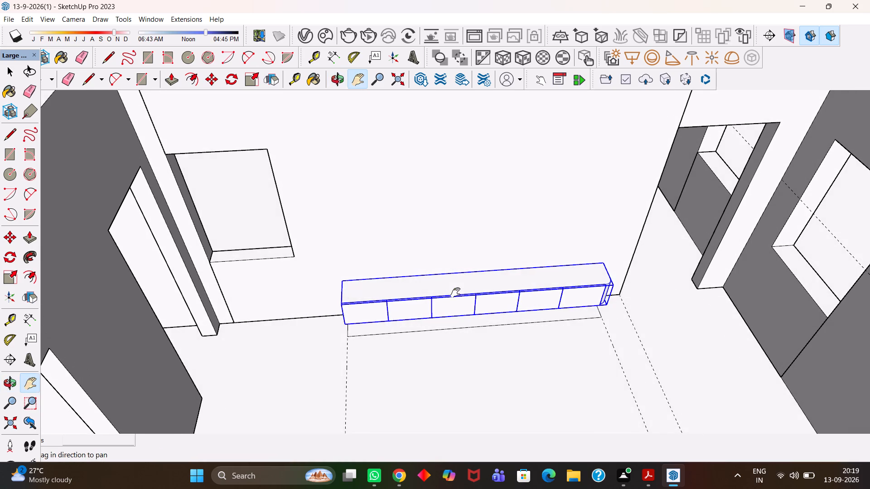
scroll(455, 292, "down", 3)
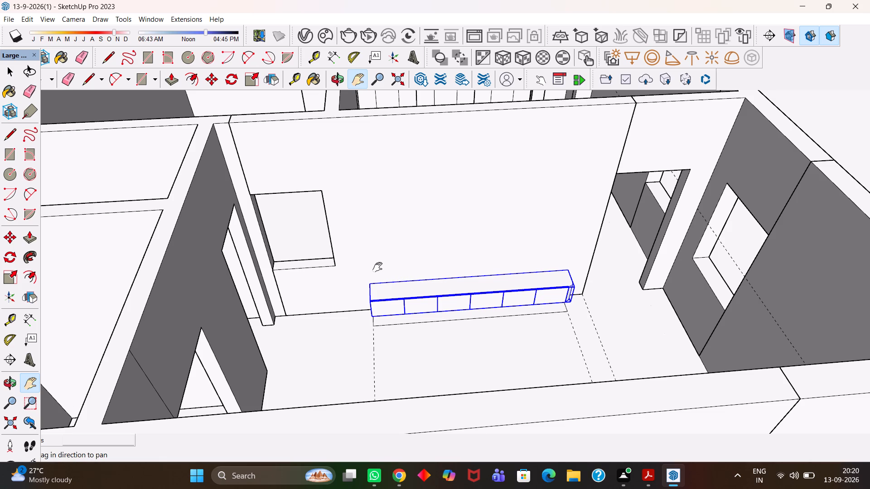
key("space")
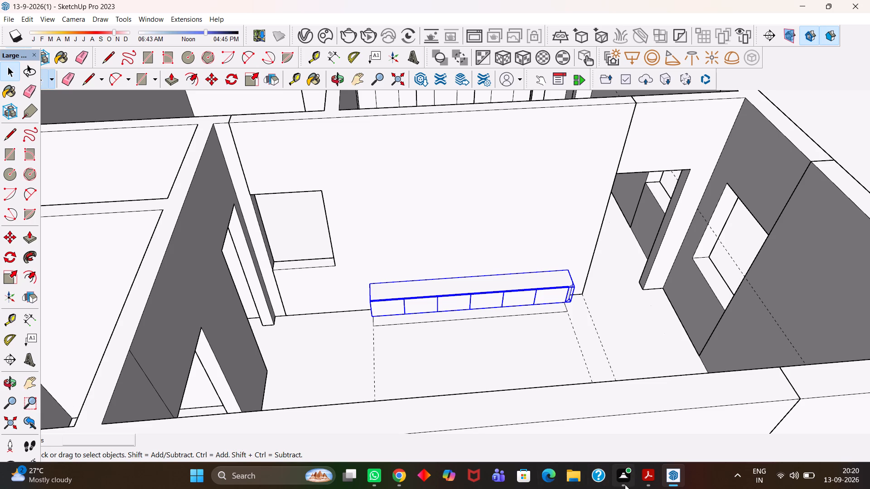
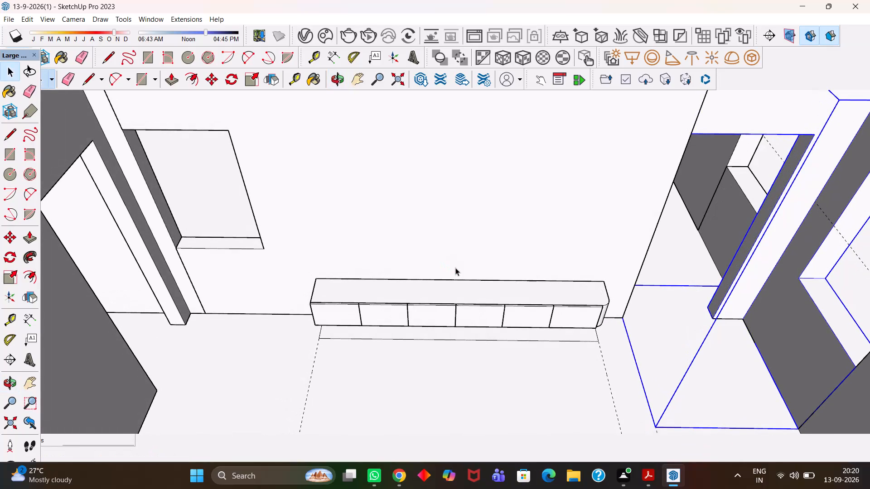
Clear the selection and place a guide along the low console's rear top edge against the wall.
scroll(455, 268, "down", 8)
middle_click_drag(439, 278, 464, 286)
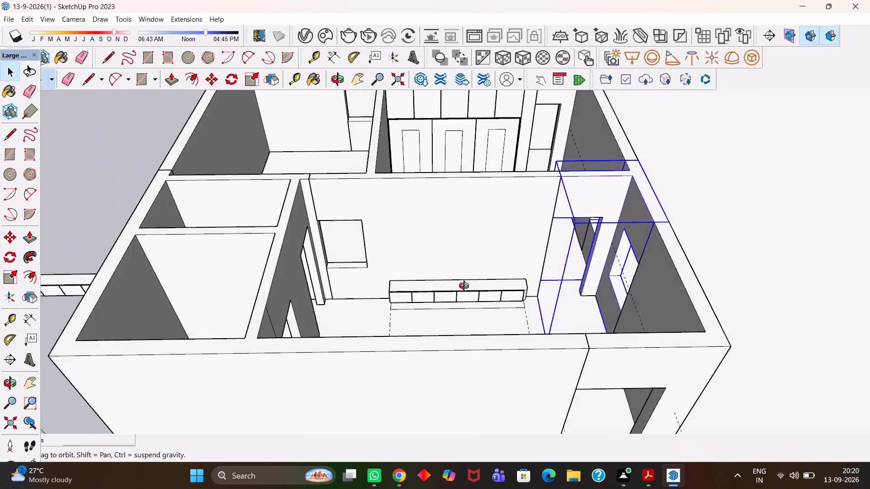
middle_click_drag(464, 286, 468, 287)
scroll(468, 287, "up", 3)
key("h")
scroll(468, 284, "down", 11)
key("space")
left_click(228, 227)
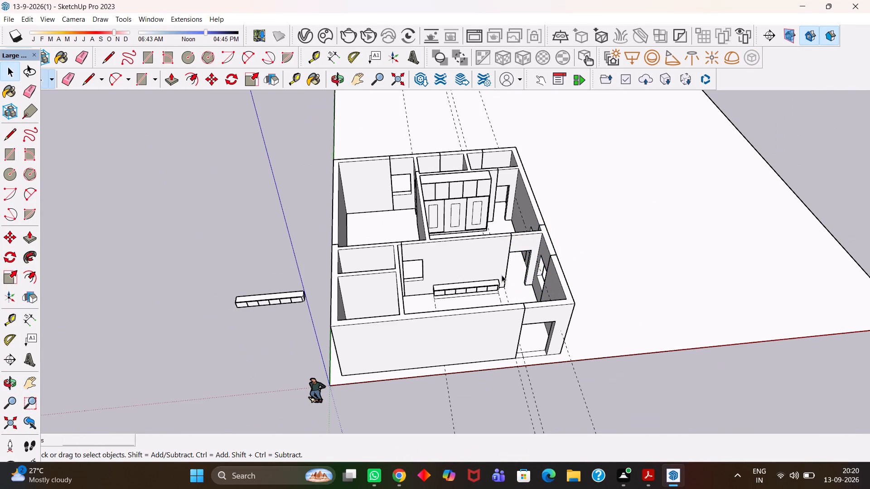
scroll(502, 275, "up", 9)
middle_click_drag(445, 288, 425, 280)
scroll(425, 280, "up", 4)
middle_click(425, 280)
key("h")
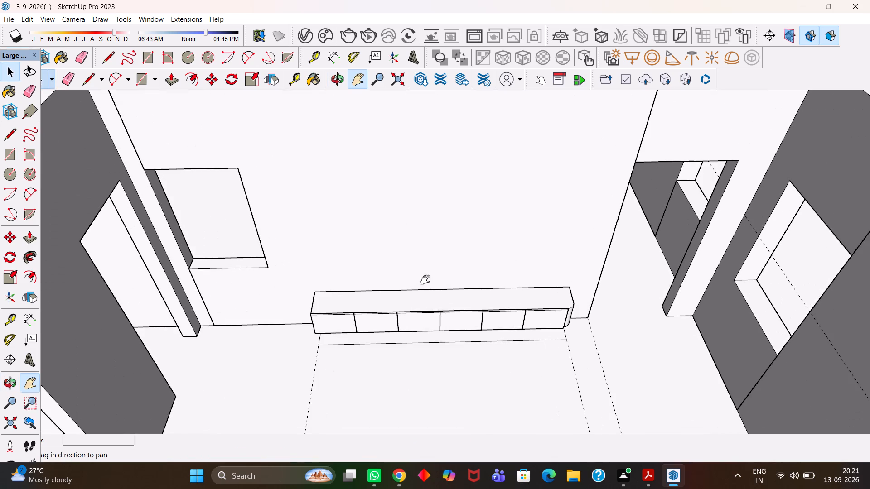
left_click_drag(422, 280, 442, 329)
scroll(442, 329, "down", 4)
scroll(440, 333, "up", 3)
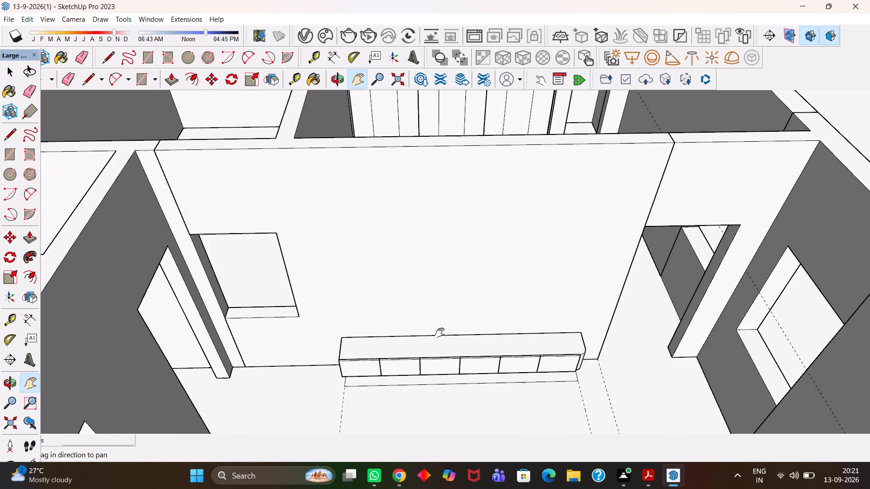
scroll(439, 336, "up", 4)
key("t")
double_click(445, 335)
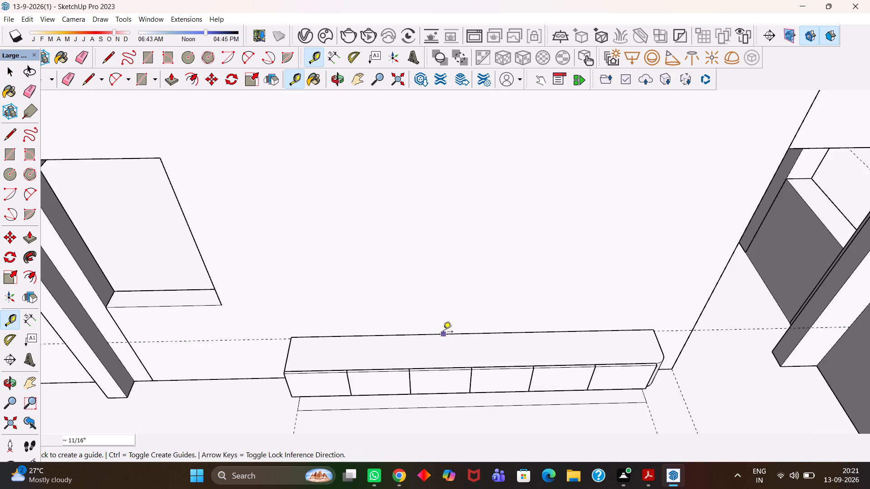
left_click(441, 332)
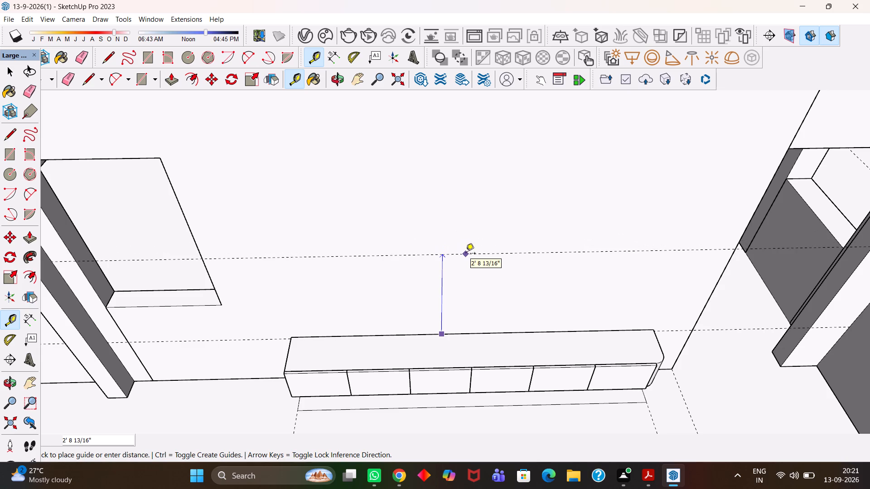
key("t")
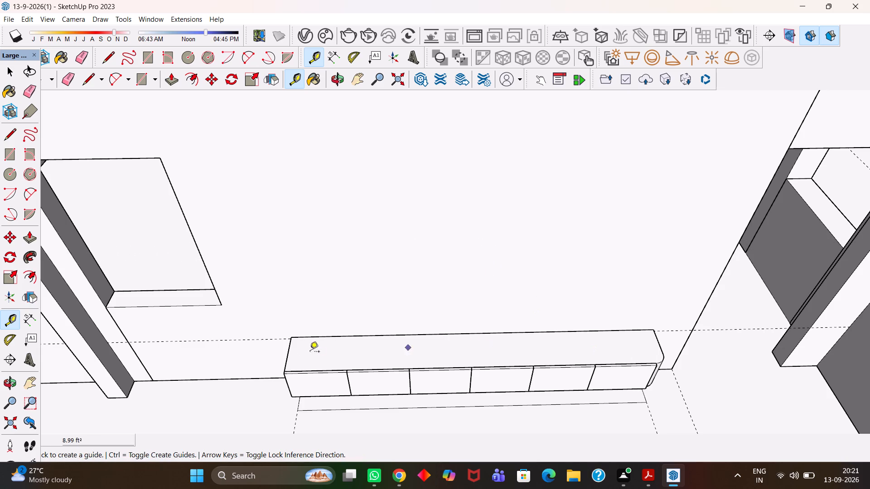
Place a guide along the bottom edge of the wall behind the low console.
double_click(254, 377)
left_click(251, 377)
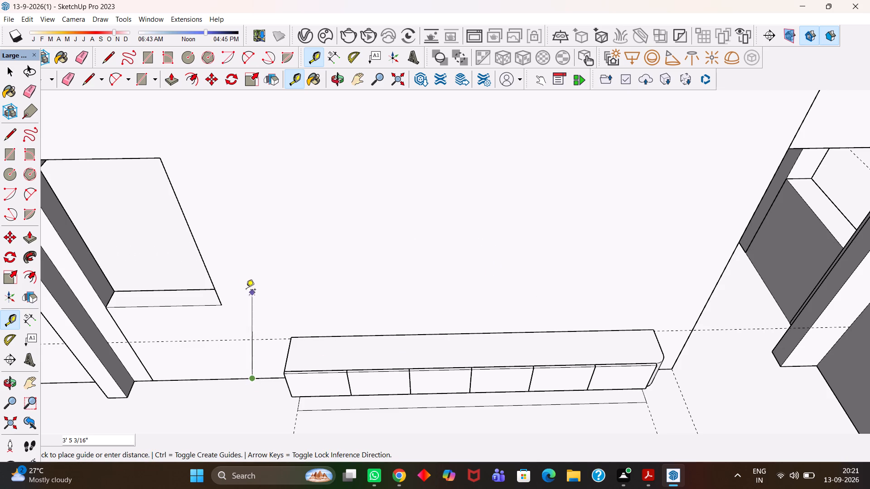
key("h")
scroll(241, 306, "up", 2)
left_click_drag(347, 327, 389, 313)
left_click_drag(336, 322, 384, 320)
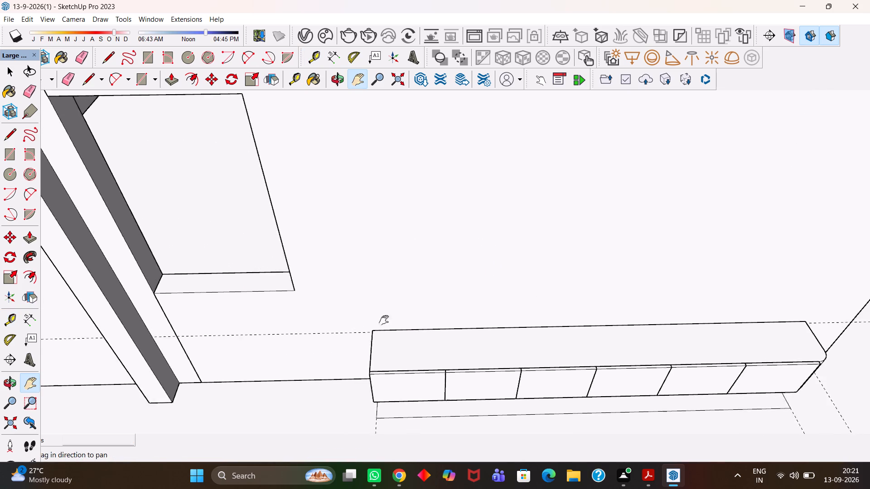
left_click_drag(384, 320, 408, 316)
key("t")
double_click(376, 377)
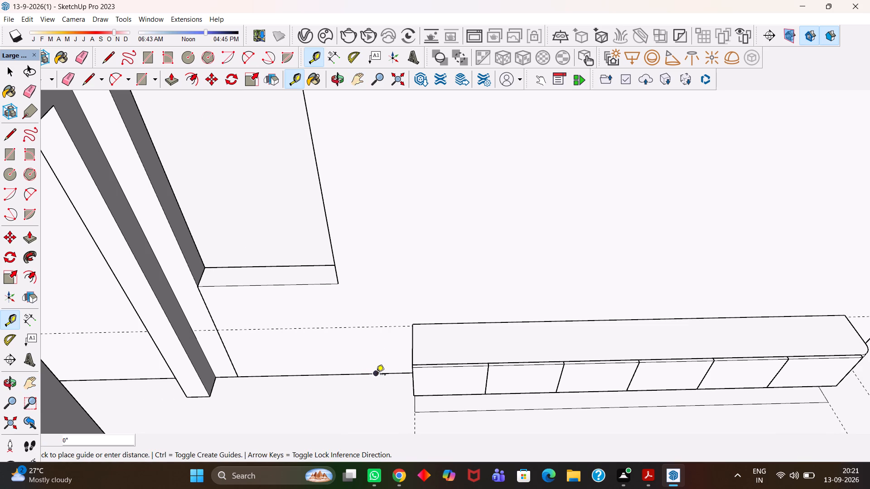
left_click(385, 374)
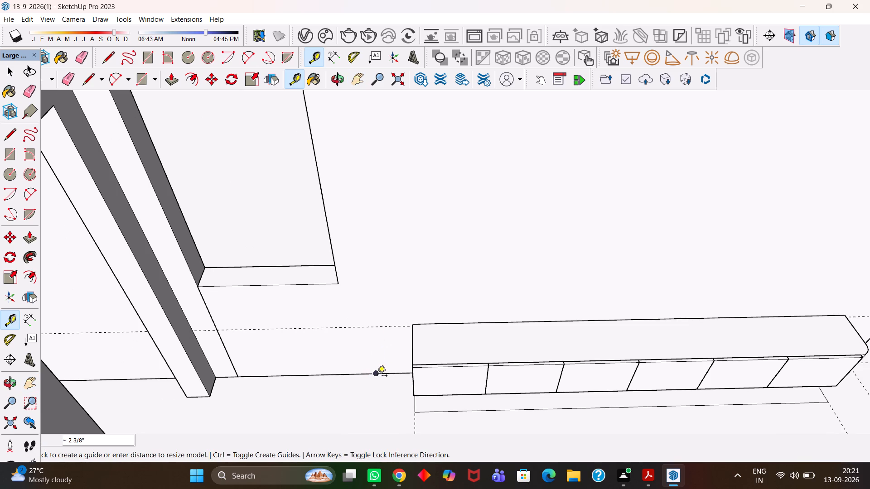
key("t")
double_click(359, 372)
left_click(362, 374)
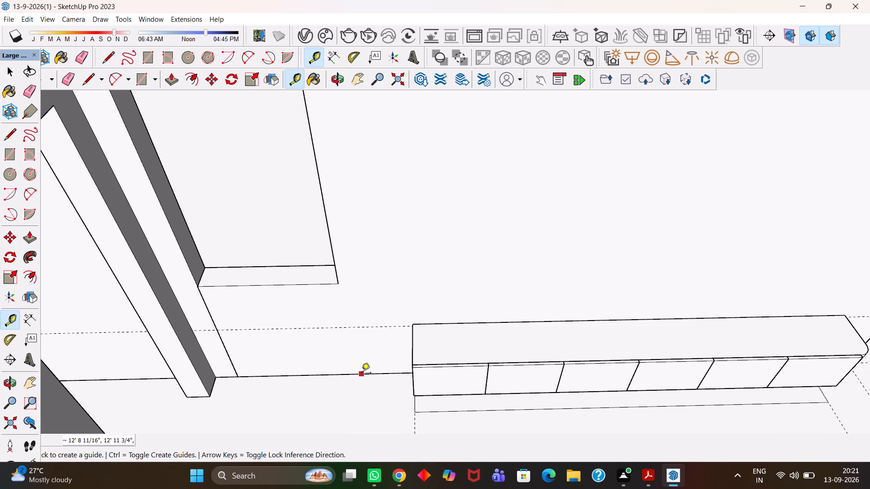
Place a horizontal guide on the wall 42" above its bottom edge.
key("h")
scroll(358, 325, "down", 5)
left_click_drag(696, 357, 473, 371)
scroll(440, 362, "up", 3)
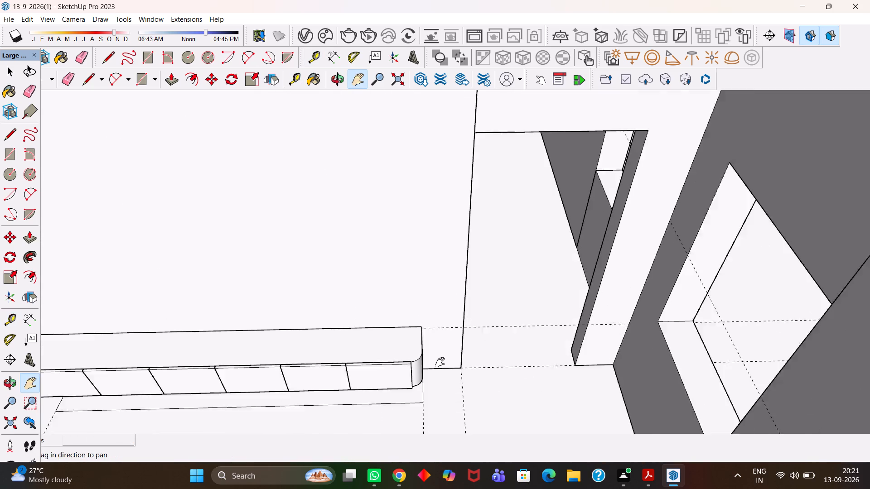
scroll(440, 362, "up", 3)
key("t")
double_click(447, 367)
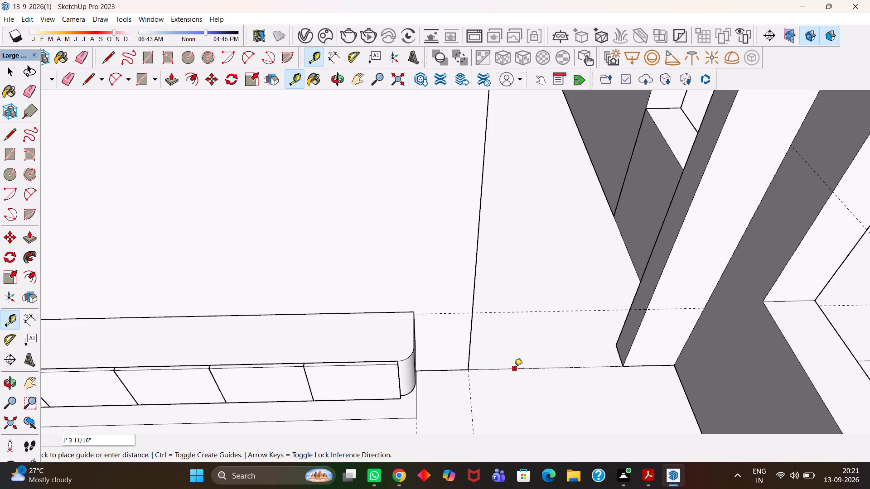
left_click(514, 368)
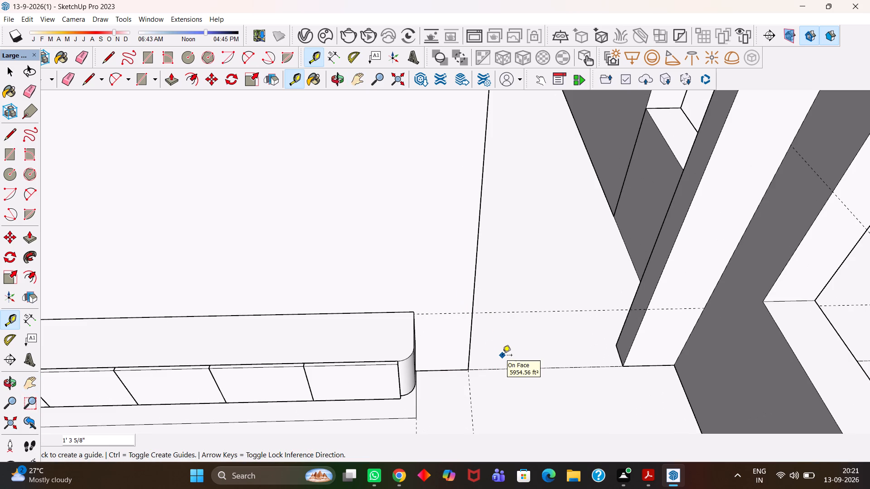
key("ctrl+z")
left_click(441, 371)
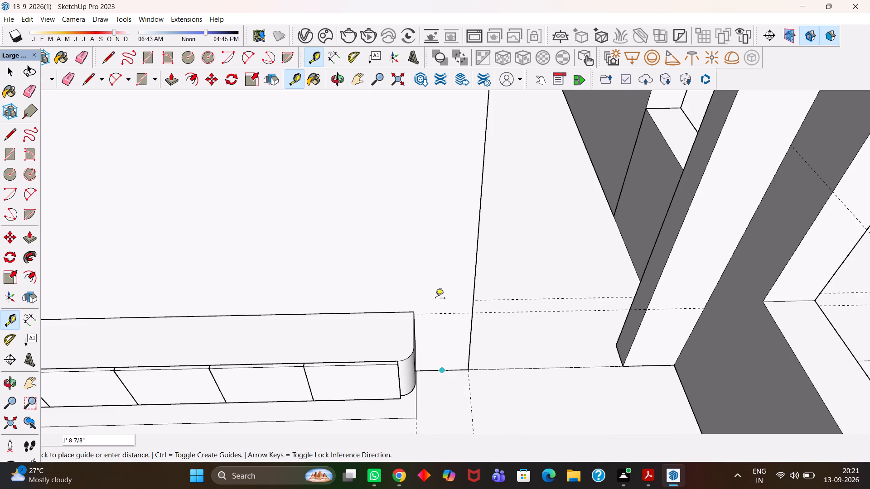
type("42\"")
key("Return")
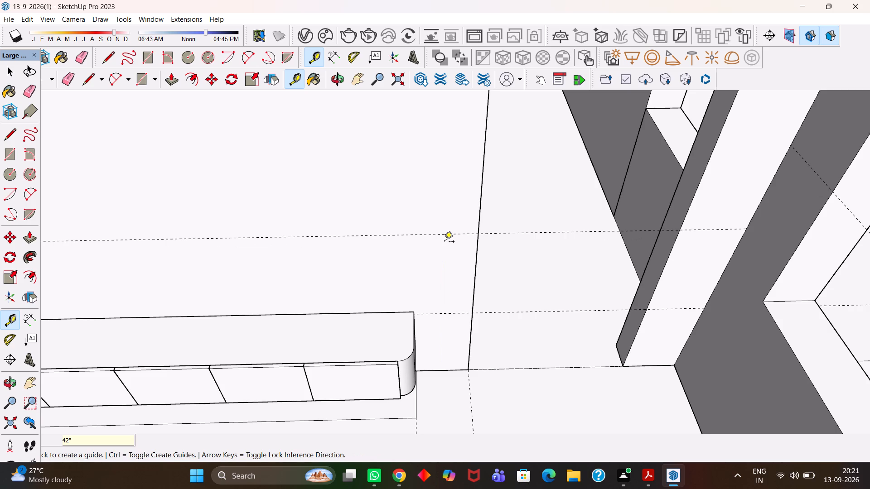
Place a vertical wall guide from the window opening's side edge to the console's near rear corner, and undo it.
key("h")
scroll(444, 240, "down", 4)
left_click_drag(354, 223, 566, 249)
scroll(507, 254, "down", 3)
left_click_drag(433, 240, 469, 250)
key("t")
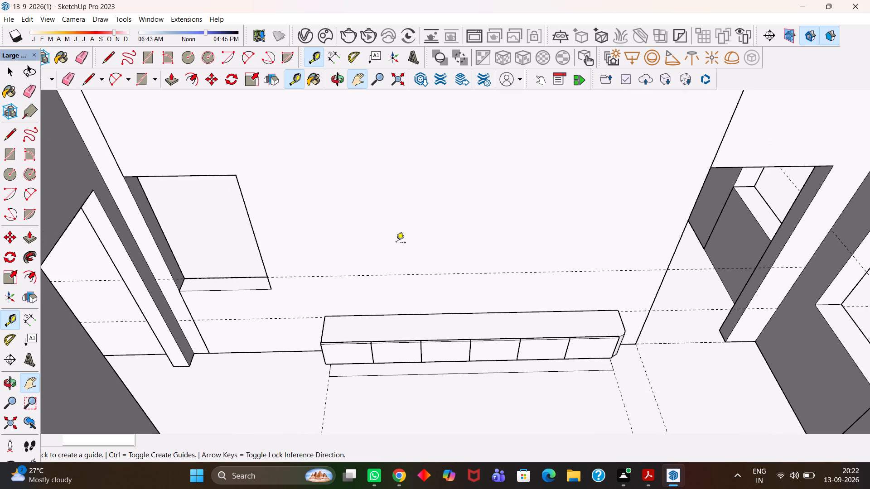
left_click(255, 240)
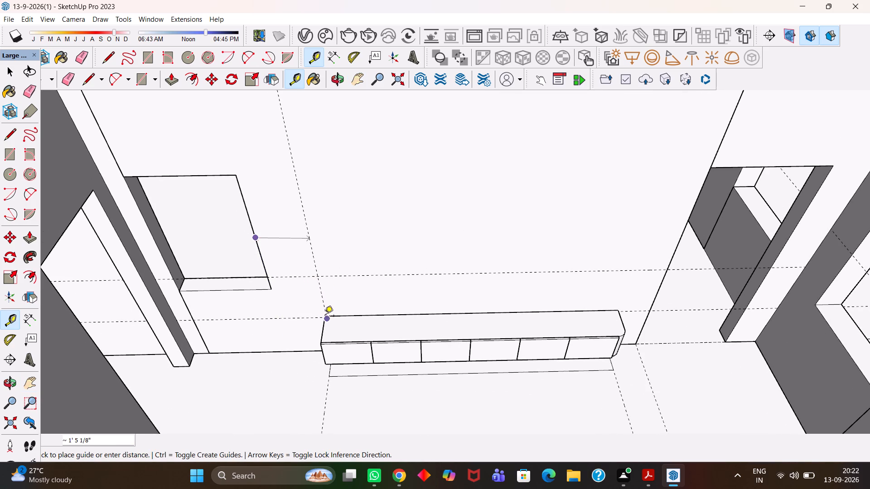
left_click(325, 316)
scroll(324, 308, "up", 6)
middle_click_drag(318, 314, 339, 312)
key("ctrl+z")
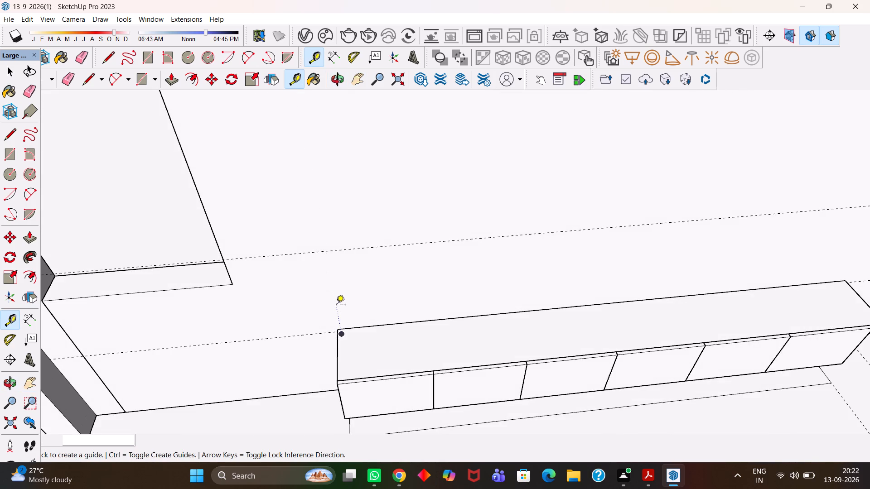
Place a vertical wall guide about 1' 4 3/8" from the window opening's side edge, through the console's near rear corner.
scroll(336, 303, "down", 3)
left_click(244, 245)
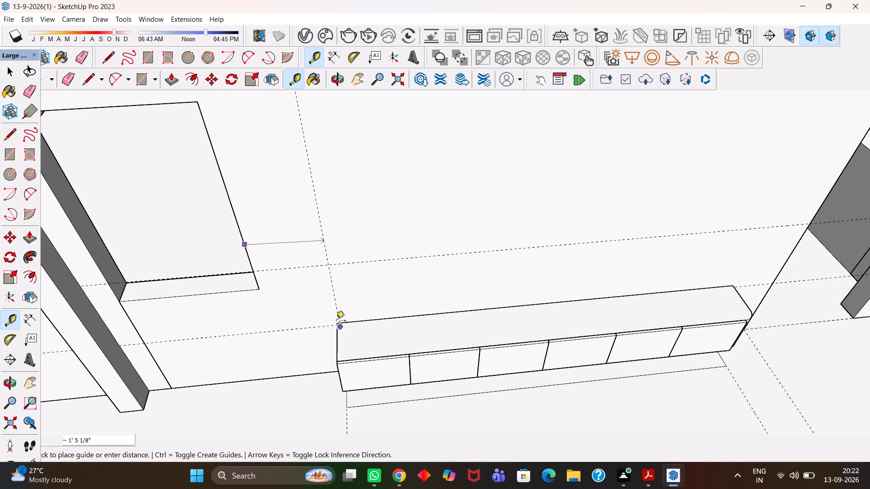
scroll(337, 323, "up", 6)
middle_click_drag(325, 330, 376, 323)
scroll(376, 323, "up", 2)
left_click(357, 335)
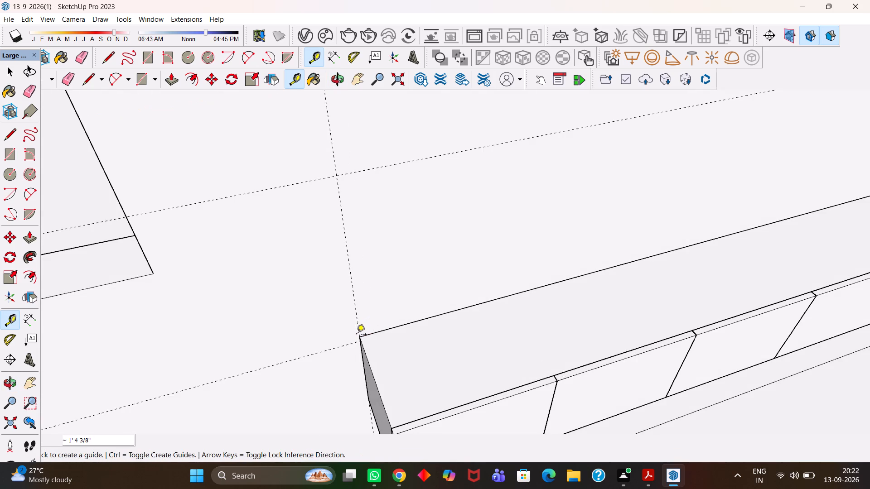
Place a second vertical guide, offset from the wall's end edge beside the doorway to the console's far rear corner.
key("h")
scroll(360, 325, "down", 9)
key("h")
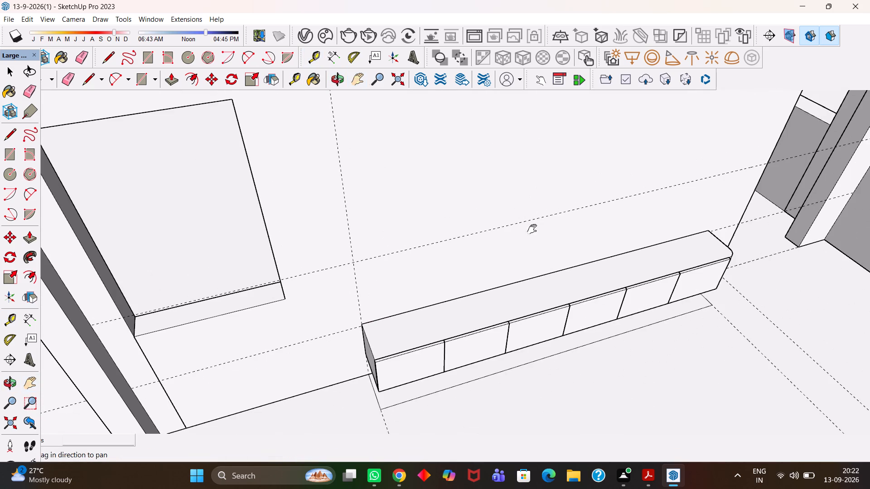
middle_click_drag(548, 248, 464, 230)
scroll(464, 230, "down", 4)
key("h")
left_click_drag(570, 235, 510, 266)
middle_click_drag(504, 248, 509, 289)
scroll(509, 289, "up", 2)
key("t")
left_click(656, 266)
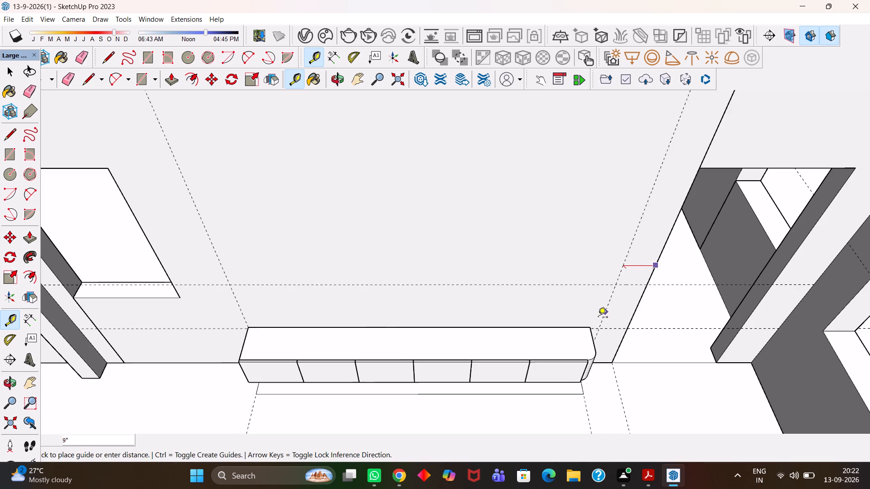
left_click(588, 328)
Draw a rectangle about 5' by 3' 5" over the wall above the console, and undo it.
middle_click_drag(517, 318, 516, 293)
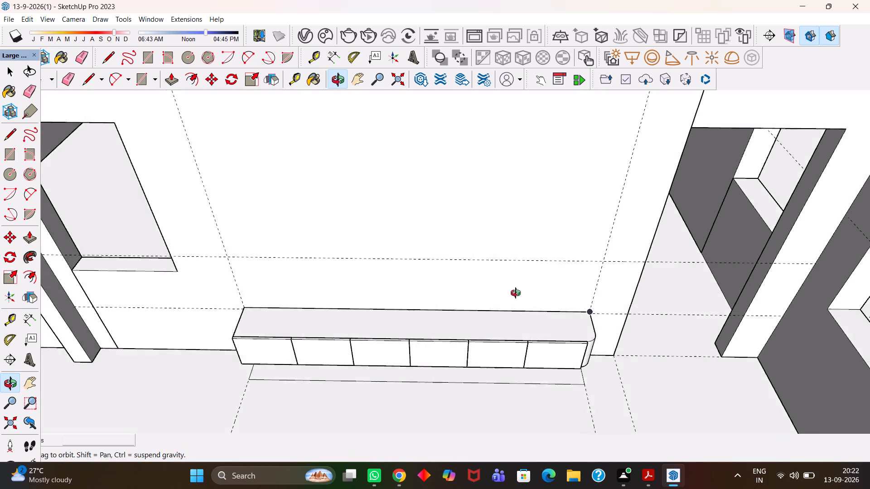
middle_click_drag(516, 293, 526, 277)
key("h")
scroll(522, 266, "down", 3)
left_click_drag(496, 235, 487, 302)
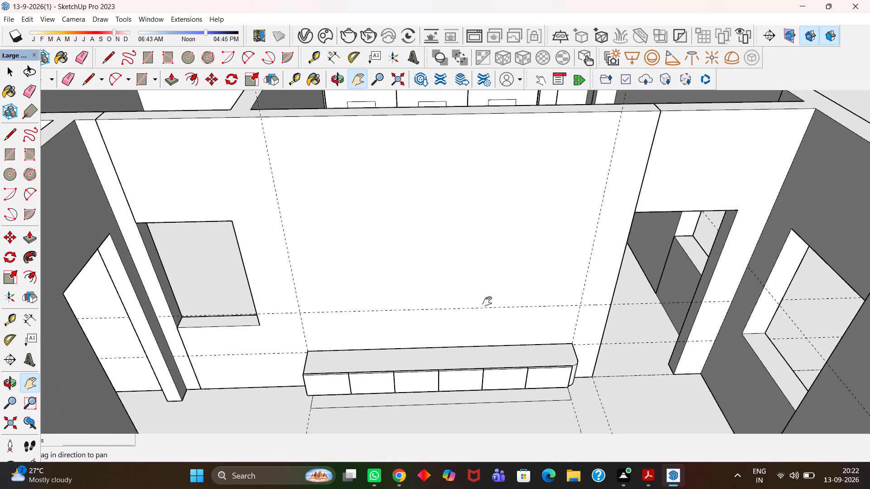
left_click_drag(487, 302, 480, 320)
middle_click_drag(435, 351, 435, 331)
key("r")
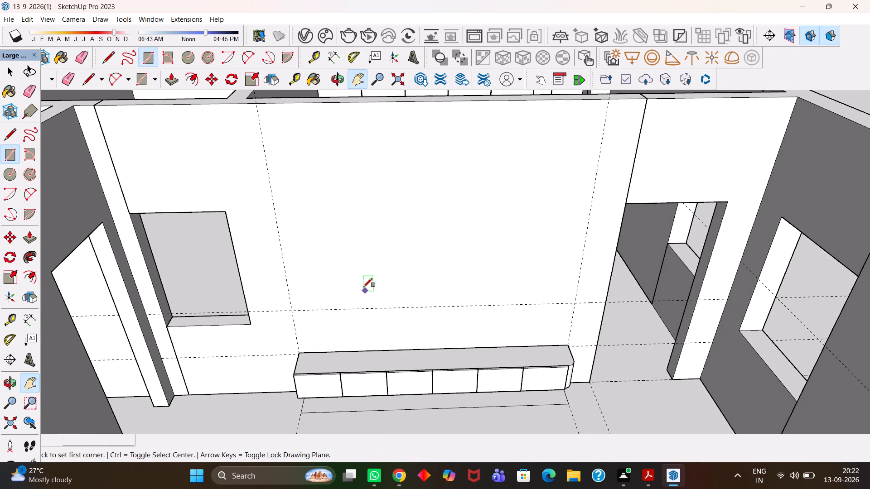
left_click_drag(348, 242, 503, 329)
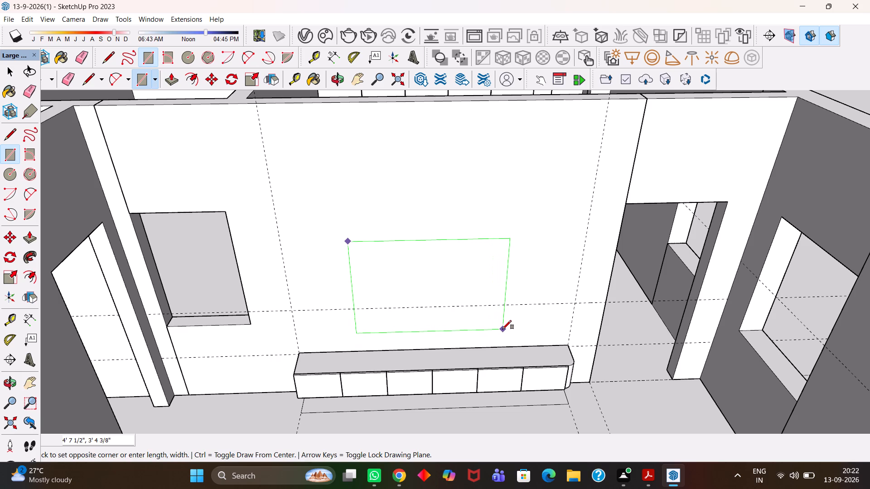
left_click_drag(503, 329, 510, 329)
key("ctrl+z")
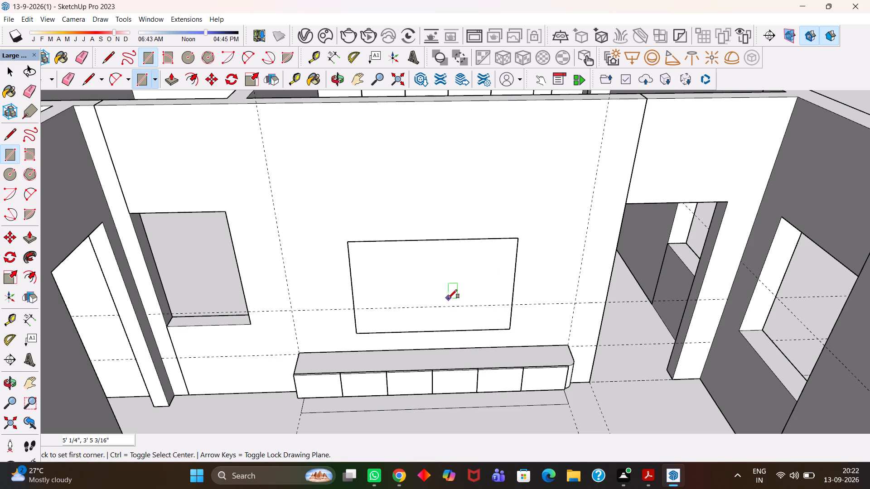
Open the wall group for editing and draw a rectangle about 4' by 3' on the wall face above the console.
key("space")
double_click(423, 266)
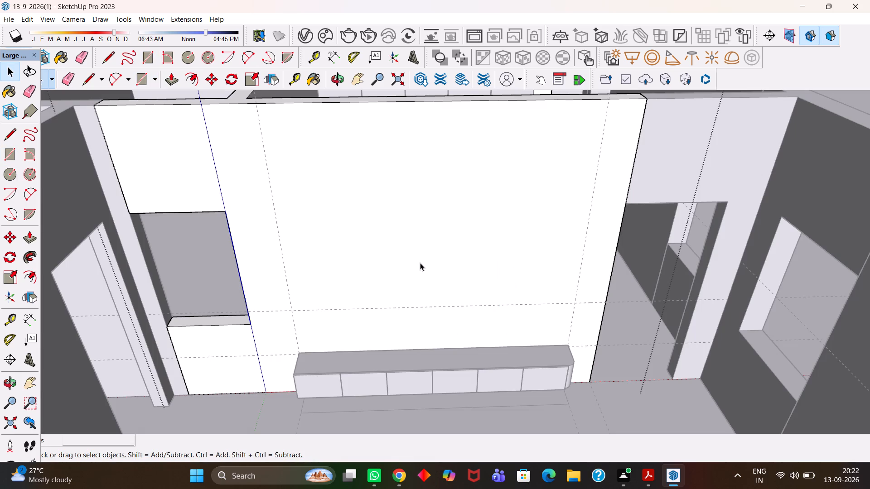
key("r")
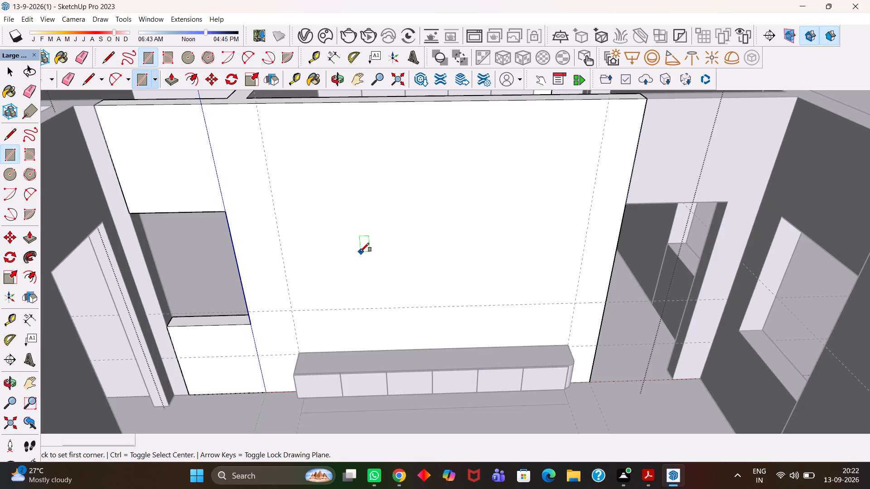
left_click(357, 242)
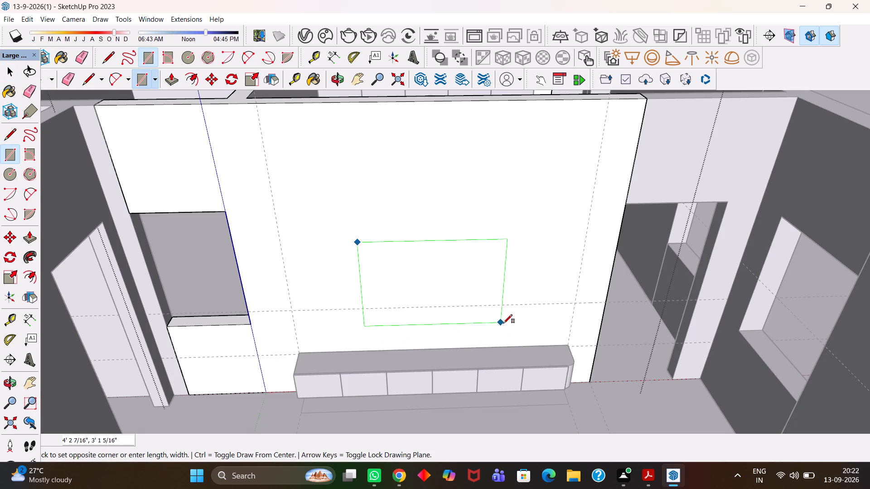
left_click(493, 325)
scroll(420, 303, "up", 2)
scroll(420, 303, "down", 4)
Copy the wall rectangle about 26' 9" out of the house, placing it beside the detached console outside.
key("space")
left_click(420, 297)
scroll(420, 297, "down", 4)
key("m")
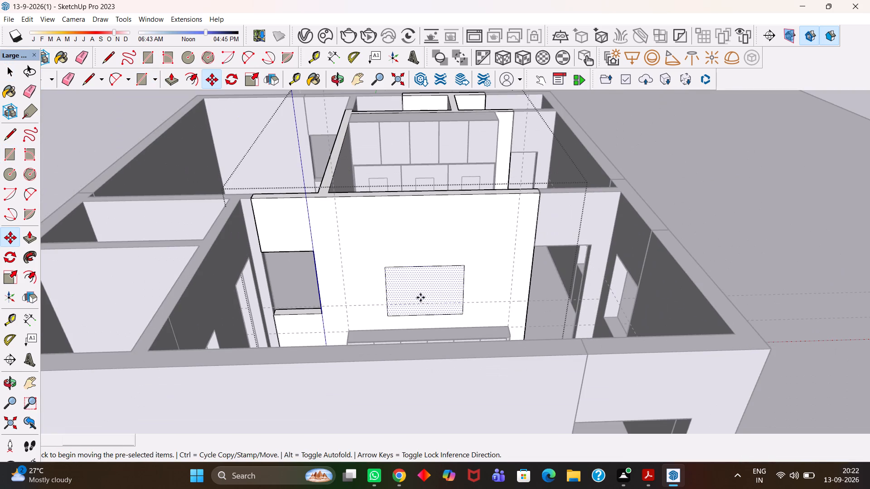
left_click(420, 297)
key("h")
scroll(367, 294, "down", 6)
left_click_drag(338, 287, 527, 311)
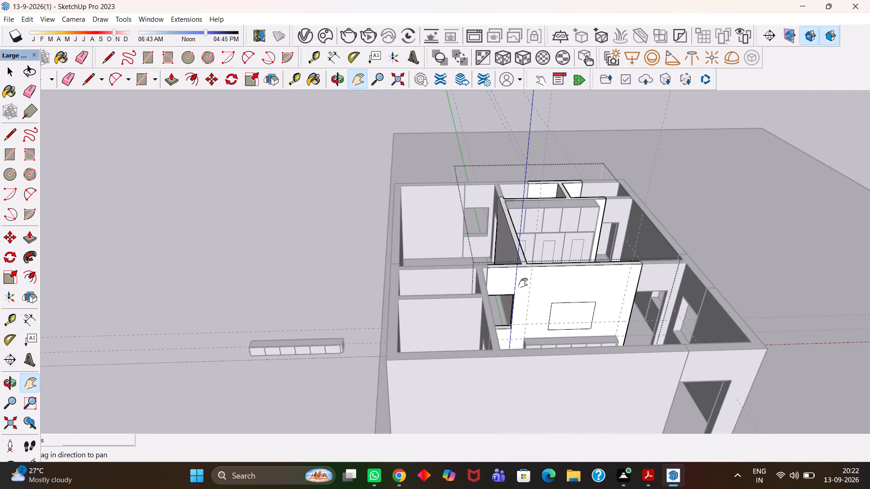
left_click_drag(394, 283, 513, 274)
key("Escape")
left_click(407, 379)
key("space")
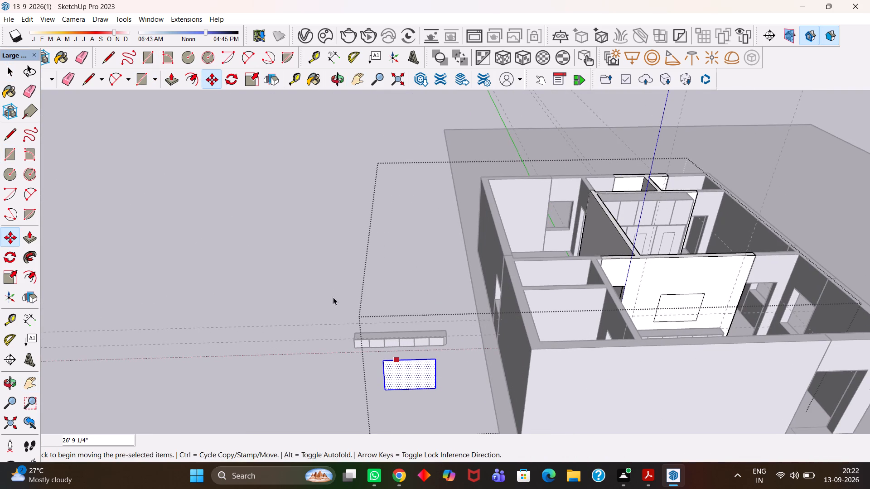
Leave the wall group and erase the three horizontal guides crossing the detached console outside.
double_click(330, 284)
scroll(351, 322, "up", 3)
key("h")
scroll(431, 347, "down", 3)
middle_click_drag(431, 336, 433, 374)
scroll(433, 374, "up", 3)
left_click_drag(406, 350, 420, 346)
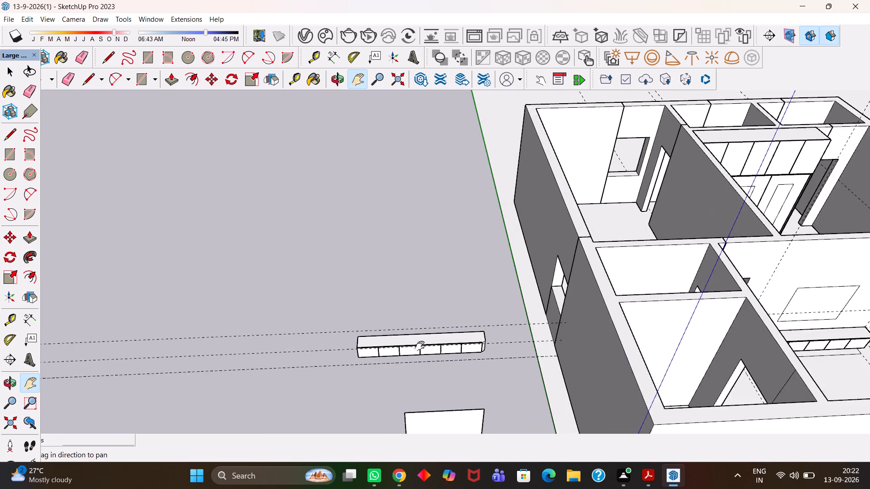
left_click_drag(420, 346, 479, 327)
scroll(479, 327, "up", 2)
key("e")
left_click_drag(344, 273, 347, 369)
Inside the wall group, push/pull the copied rectangle beside the detached console to a thickness of 1".
scroll(429, 350, "up", 3)
key("h")
scroll(431, 349, "down", 4)
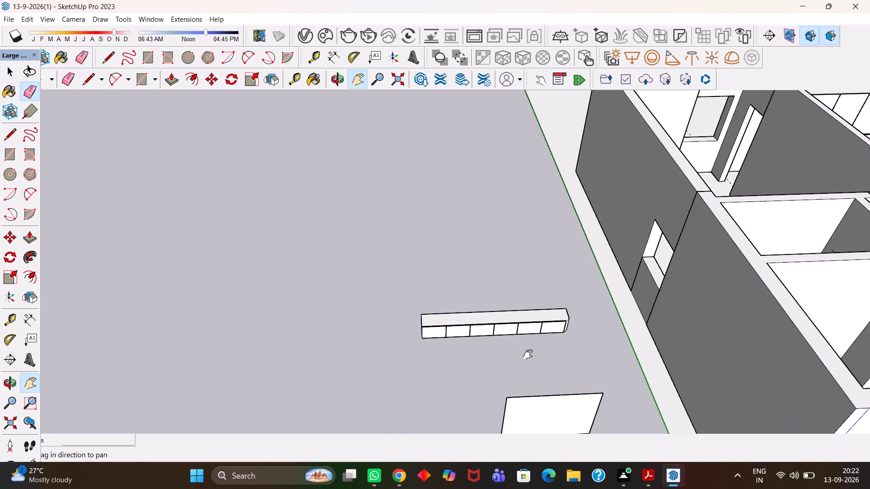
left_click_drag(528, 355, 452, 269)
scroll(455, 309, "up", 2)
key("space")
left_click(456, 310)
double_click(456, 310)
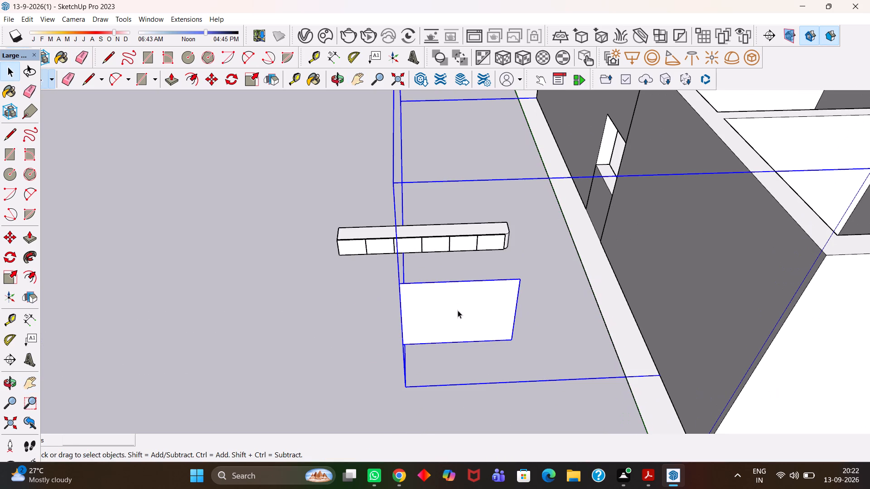
double_click(465, 302)
left_click(465, 302)
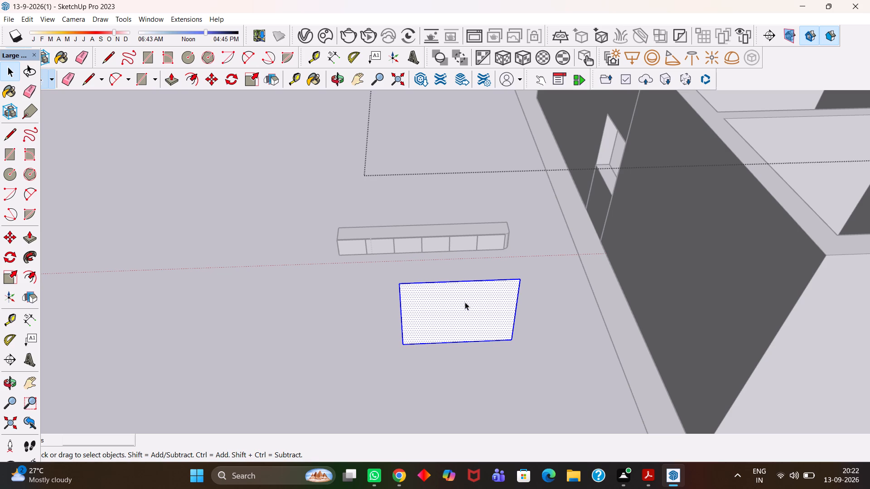
key("p")
left_click(465, 302)
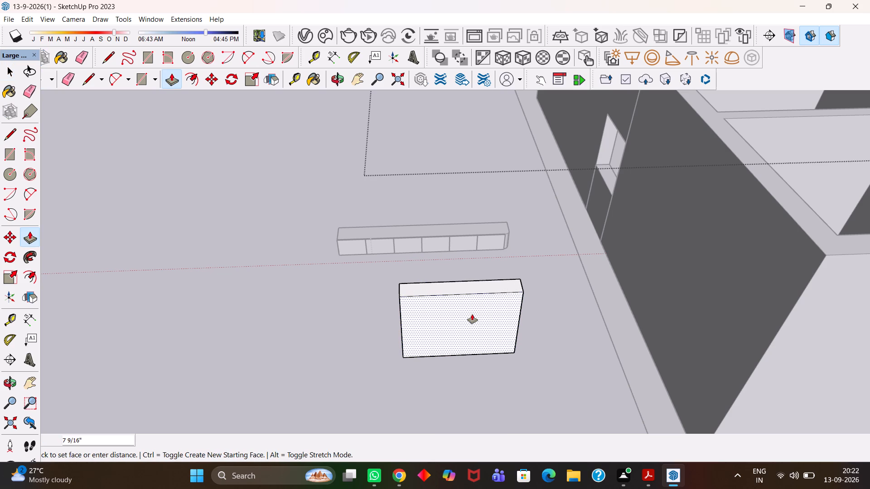
type("1\"")
key("Return")
Select all of the 1" thick panel's geometry and make it a group.
scroll(472, 314, "up", 4)
key("space")
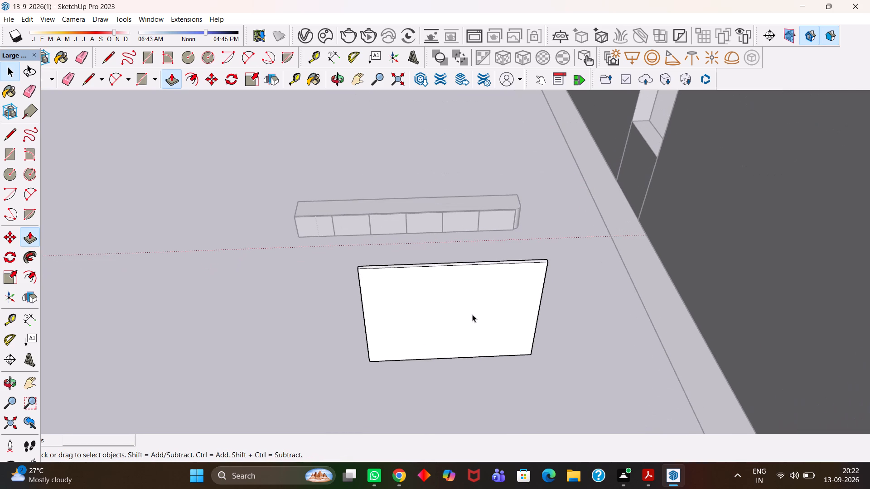
triple_click(472, 314)
left_click(472, 314)
right_click(472, 315)
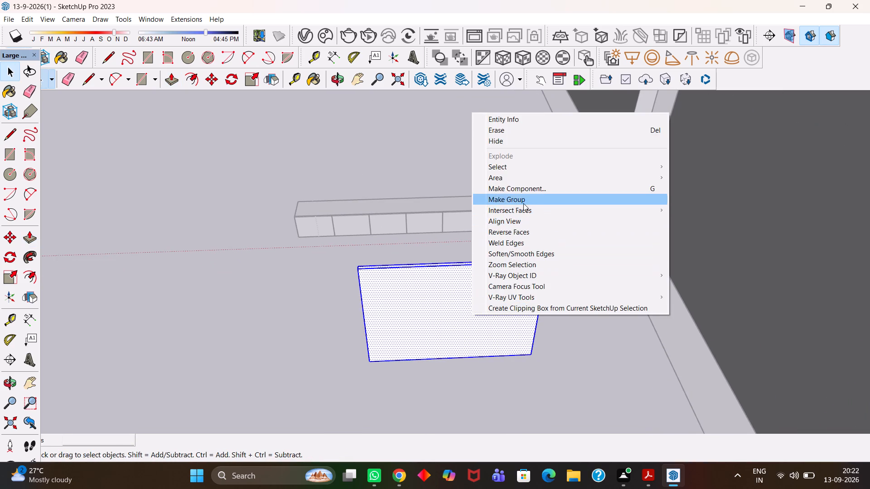
left_click(523, 203)
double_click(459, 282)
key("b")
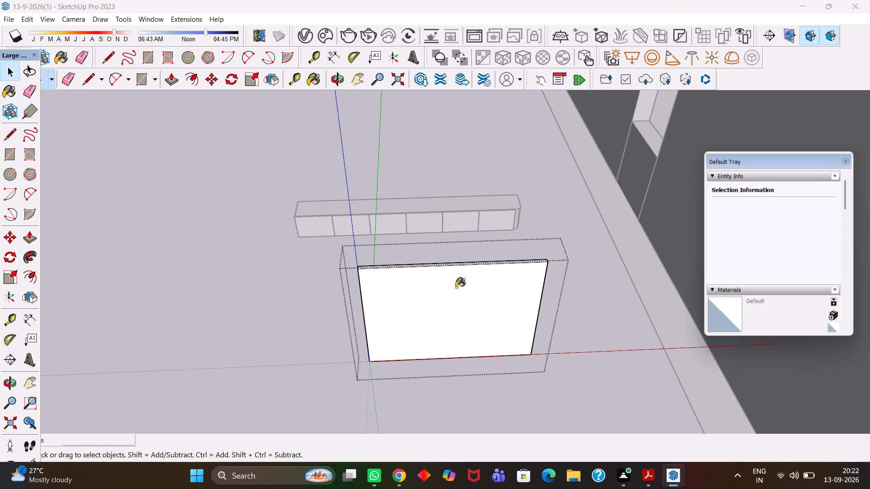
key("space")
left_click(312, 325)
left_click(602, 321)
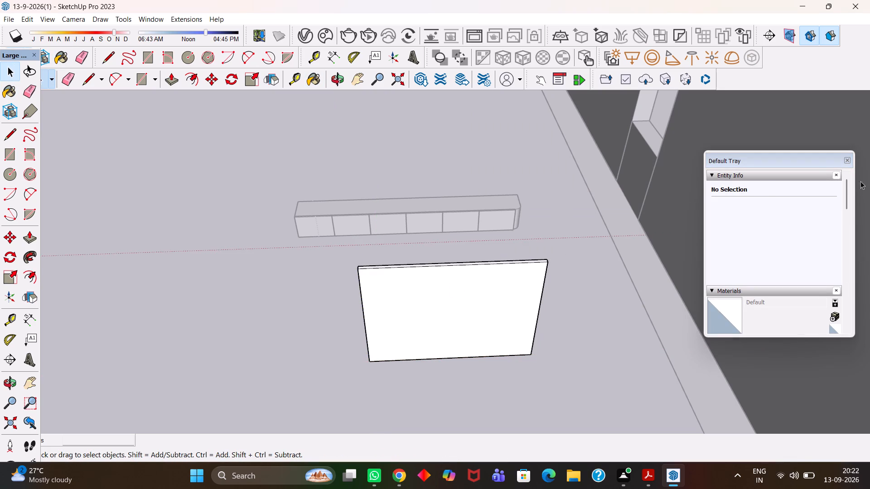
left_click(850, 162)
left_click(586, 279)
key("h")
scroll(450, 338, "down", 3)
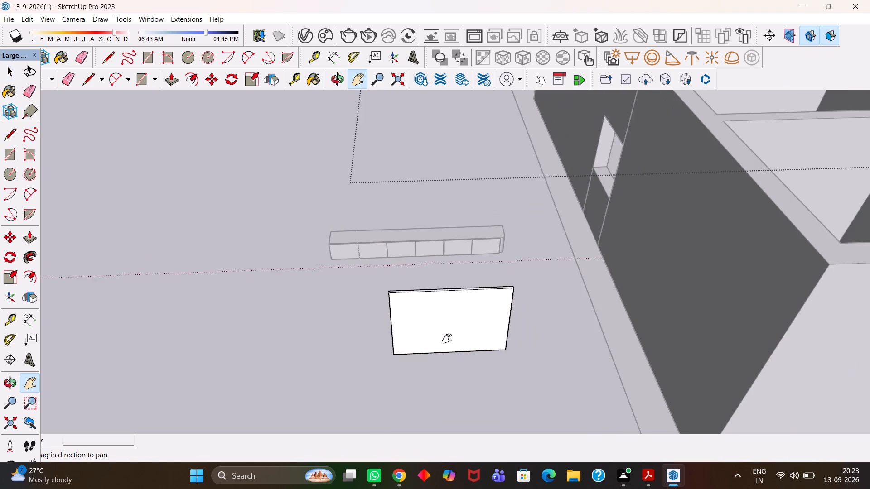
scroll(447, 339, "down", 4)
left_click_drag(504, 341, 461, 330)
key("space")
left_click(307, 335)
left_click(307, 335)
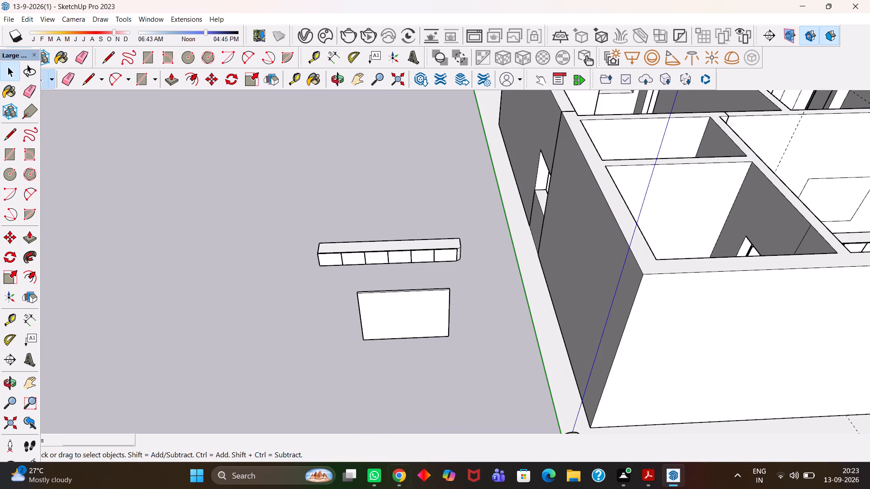
Reopen the wall group and move the panel group from outside the house onto the wall rectangle above the console.
left_click(409, 317)
double_click(409, 315)
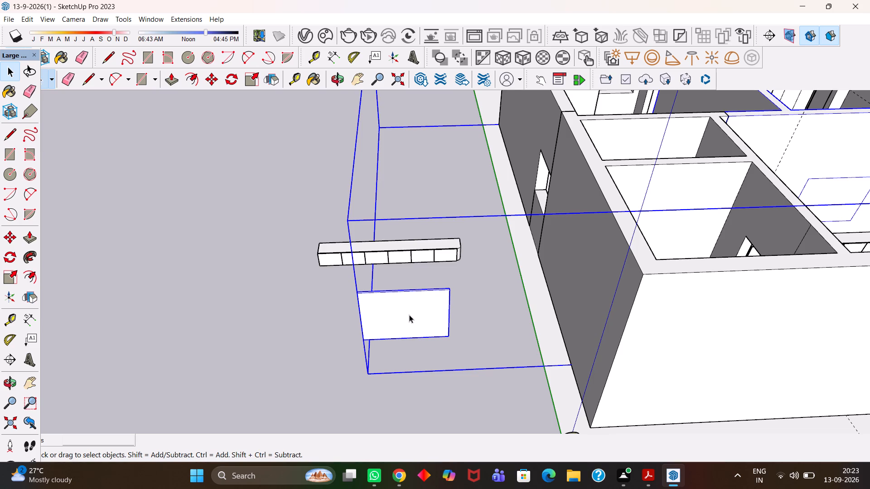
left_click(410, 309)
scroll(410, 309, "up", 1)
key("m")
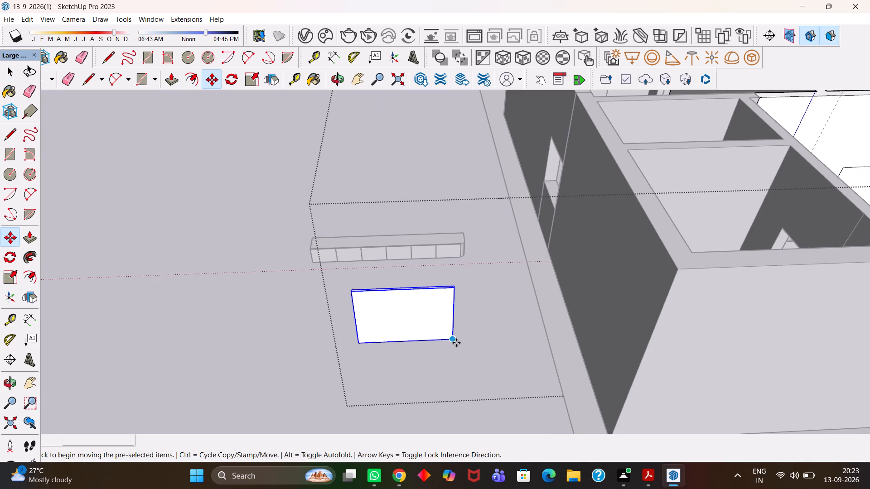
left_click(454, 342)
key("h")
scroll(532, 325, "down", 4)
left_click_drag(671, 252, 369, 284)
left_click_drag(564, 258, 514, 306)
scroll(479, 312, "up", 5)
key("Escape")
left_click(496, 317)
Shift the panel out of the wall by its upper corner so its back sits against the wall face.
scroll(480, 307, "up", 5)
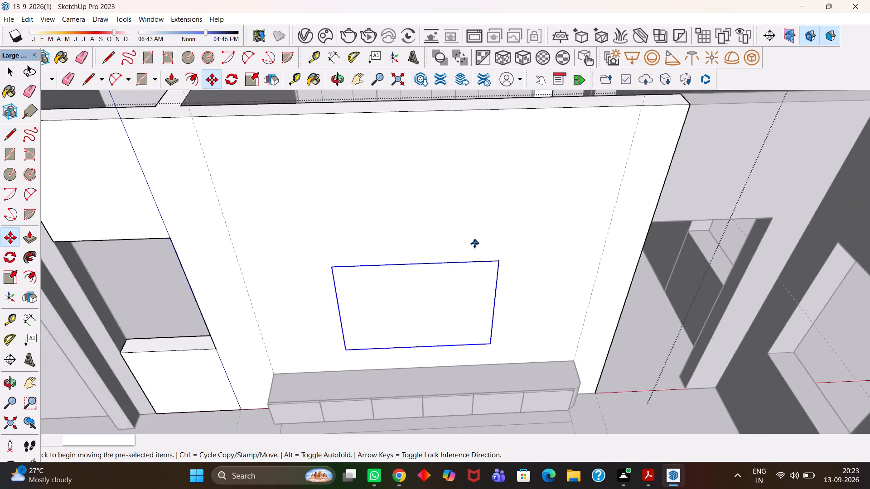
scroll(474, 244, "up", 12)
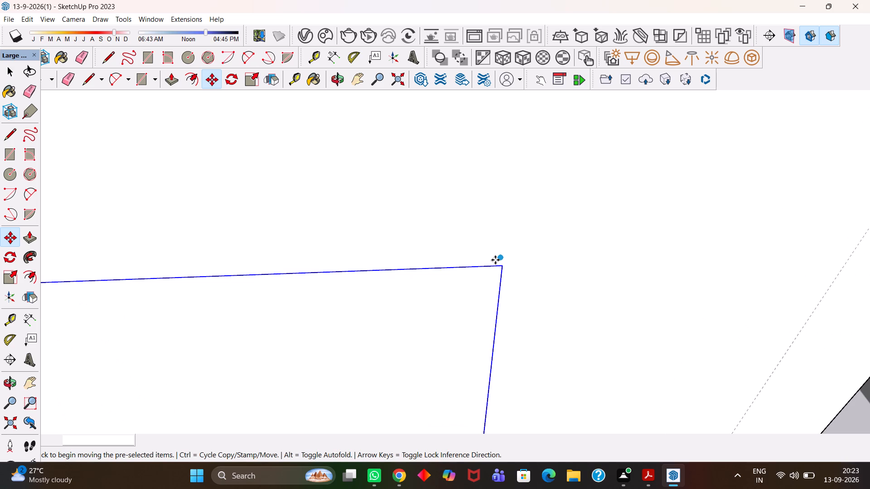
left_click(495, 260)
left_click(498, 265)
Paint the TV panel solid black with Color M09 from the Colors material collection.
scroll(489, 268, "down", 8)
key("h")
left_click_drag(406, 299, 432, 273)
scroll(420, 286, "down", 3)
middle_click_drag(420, 293, 414, 315)
scroll(414, 315, "up", 2)
key("b")
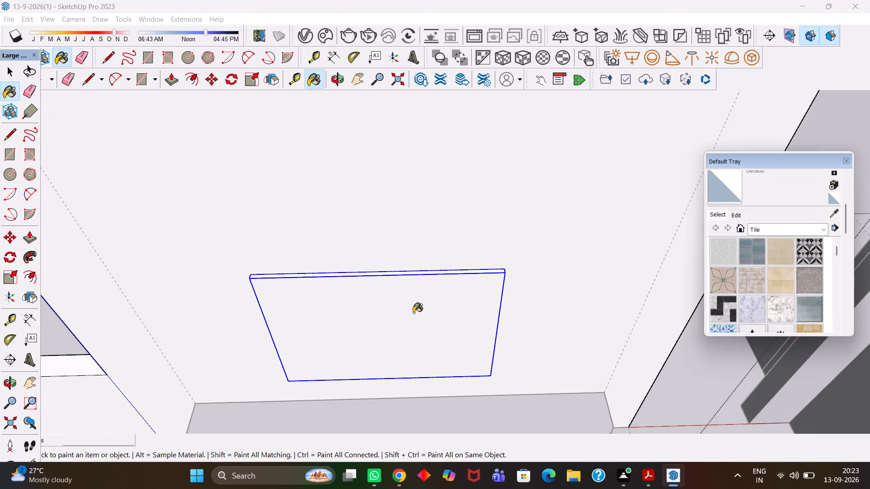
left_click(764, 231)
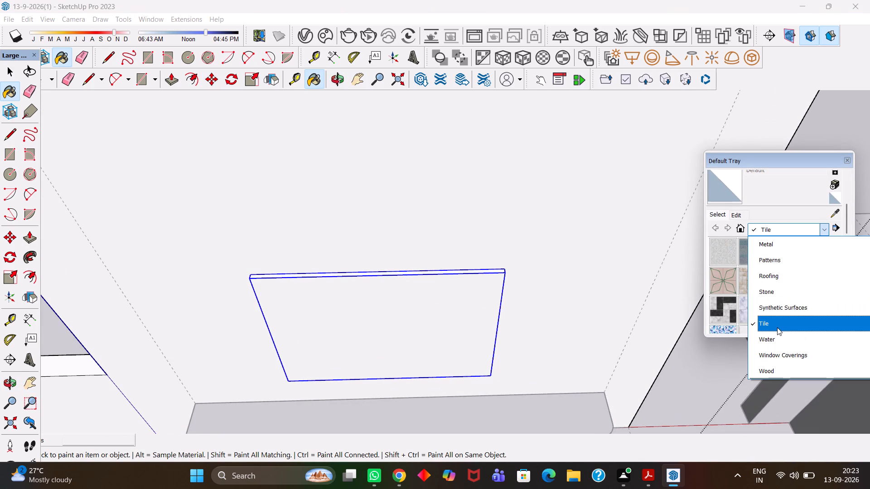
scroll(777, 327, "down", 2)
scroll(769, 306, "up", 2)
left_click(768, 281)
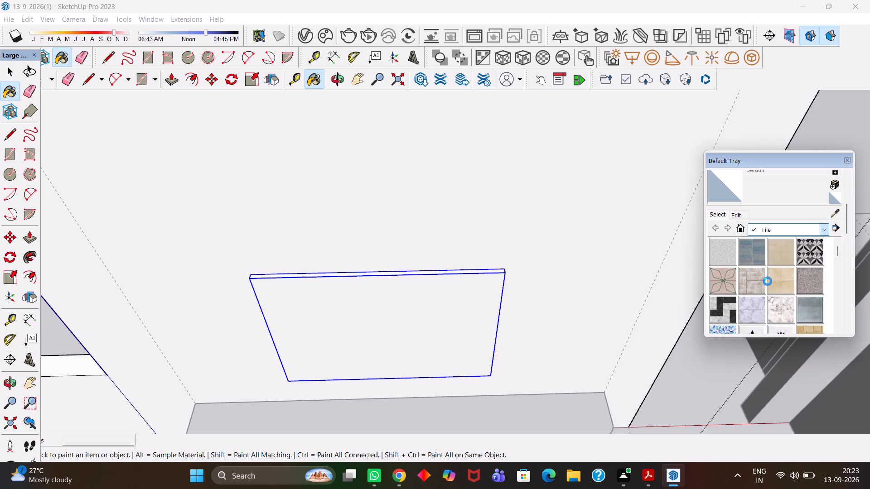
scroll(769, 265, "down", 2)
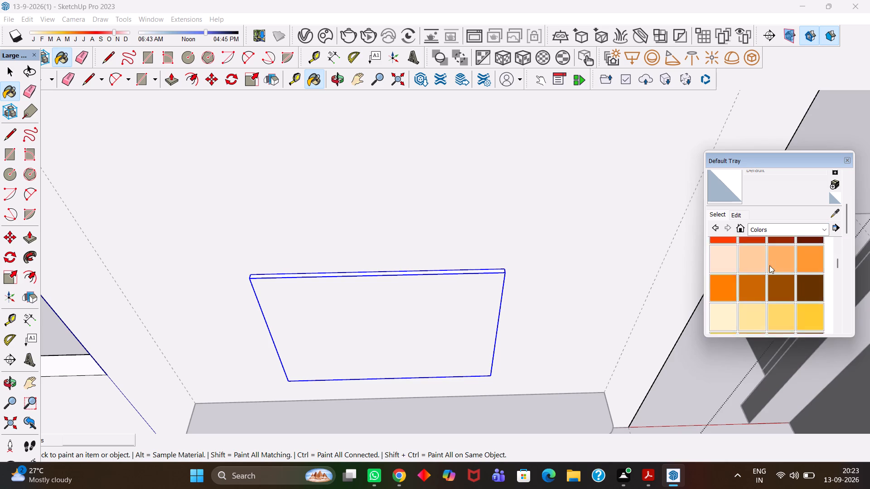
scroll(769, 265, "down", 12)
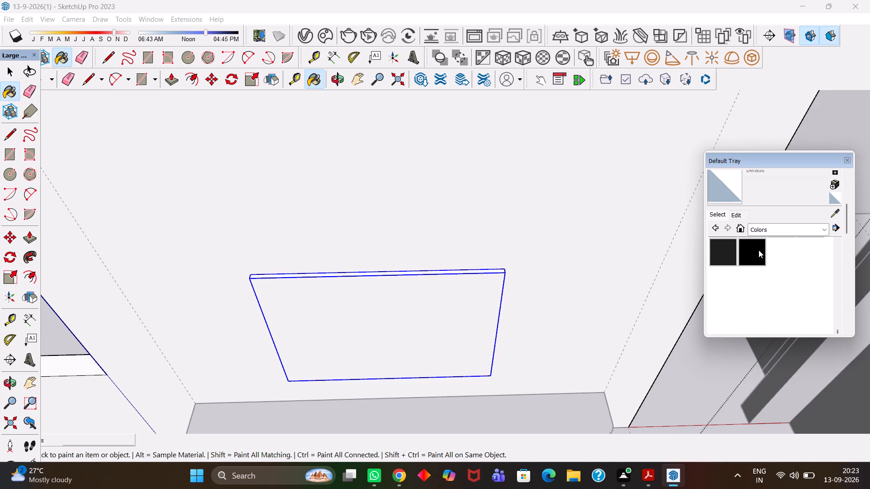
left_click(755, 249)
left_click(384, 299)
scroll(407, 296, "up", 1)
key("space")
left_click(411, 303)
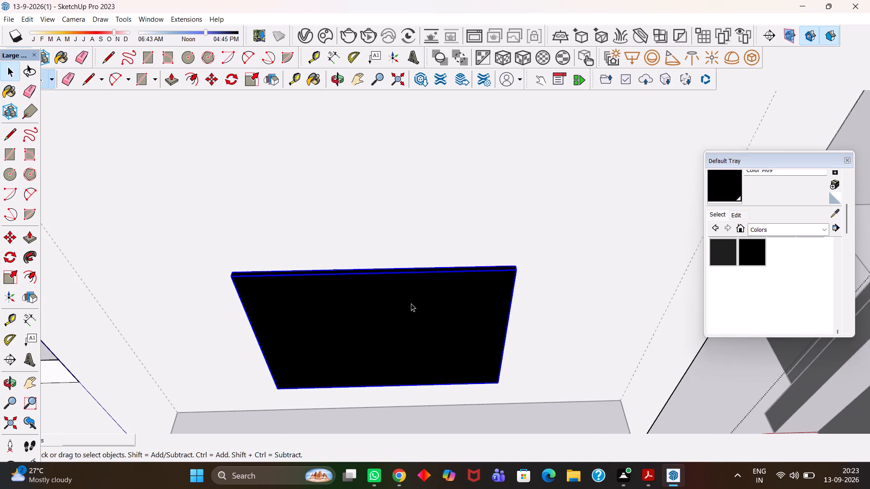
scroll(412, 297, "down", 4)
left_click(843, 161)
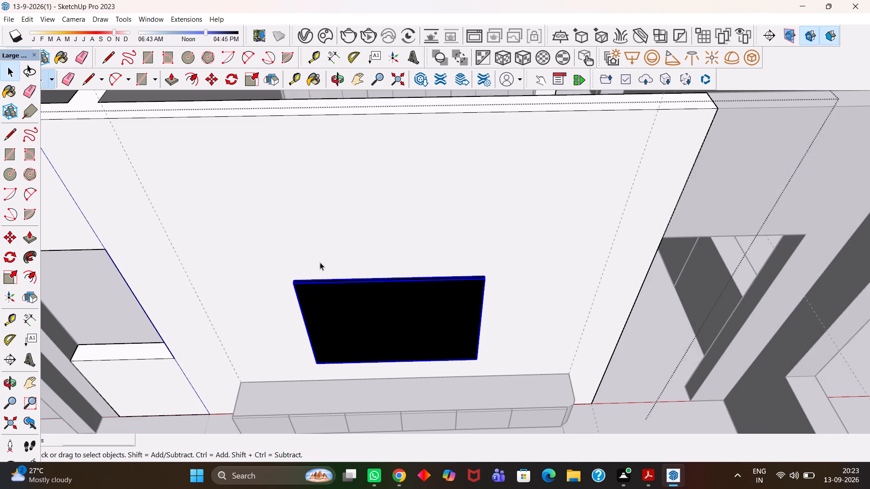
Leave the wall group and delete the detached console outside the house.
scroll(353, 266, "down", 15)
key("h")
left_click_drag(379, 278, 441, 297)
scroll(442, 297, "down", 5)
key("space")
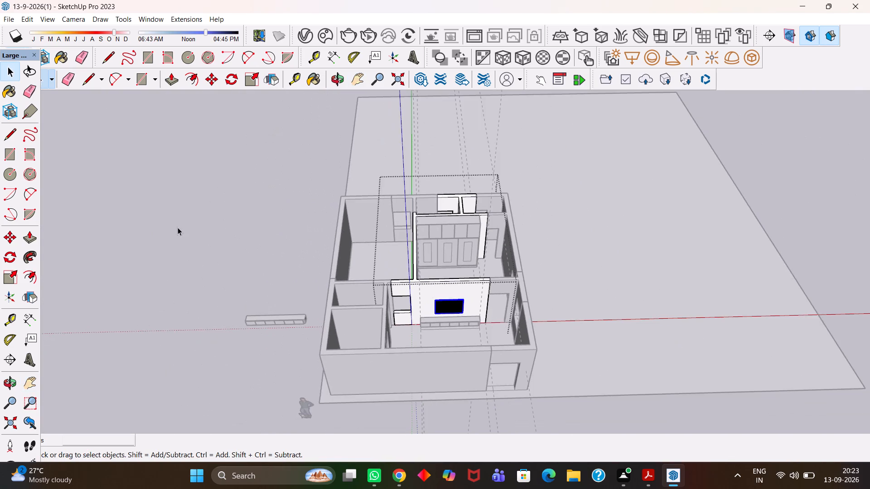
double_click(178, 227)
scroll(289, 312, "up", 8)
key("h")
left_click_drag(264, 342, 413, 358)
key("space")
scroll(428, 347, "up", 1)
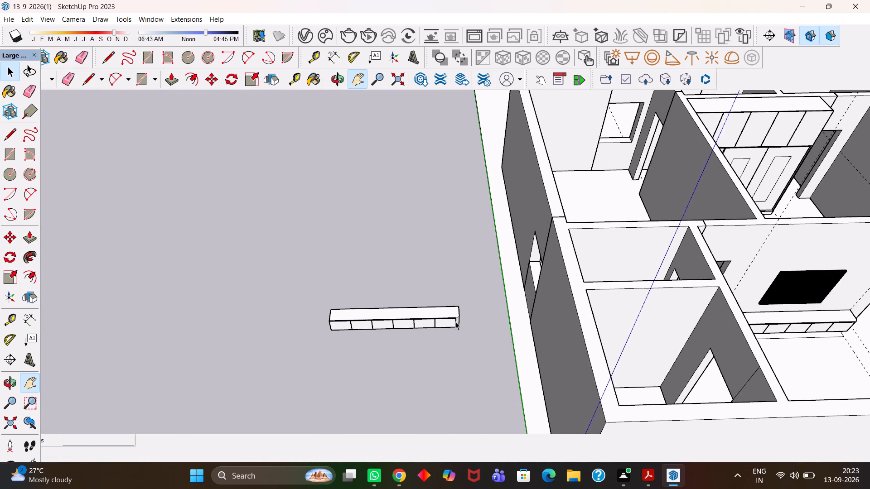
left_click(455, 304)
key("Delete")
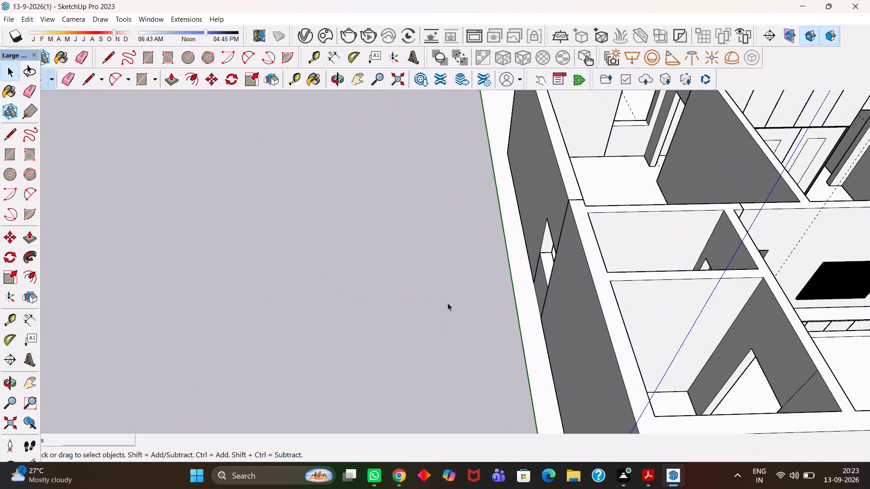
Save the model with the whole house in view.
scroll(442, 305, "down", 5)
key("h")
left_click_drag(505, 300, 338, 332)
left_click_drag(481, 309, 462, 321)
key("ctrl+s")
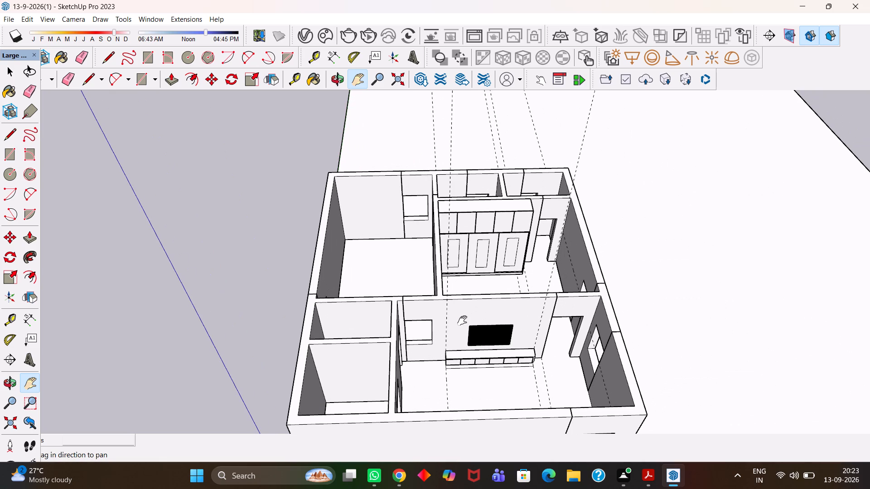
Examine the living-room wall with the TV panel and console from several zoom levels and a lower angle.
scroll(470, 321, "up", 4)
scroll(474, 261, "up", 4)
scroll(477, 264, "down", 4)
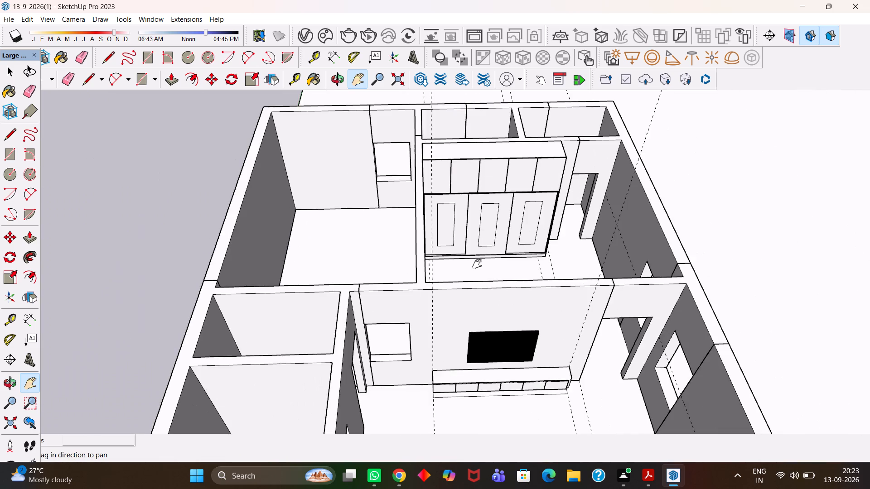
scroll(478, 264, "down", 7)
scroll(477, 301, "up", 6)
scroll(497, 308, "down", 4)
middle_click_drag(493, 319, 494, 266)
scroll(514, 259, "up", 1)
scroll(498, 223, "up", 1)
scroll(494, 267, "up", 1)
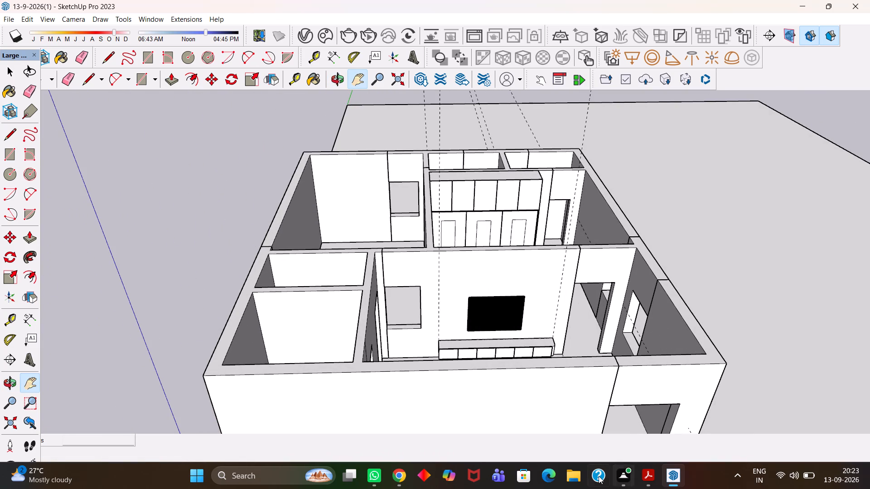
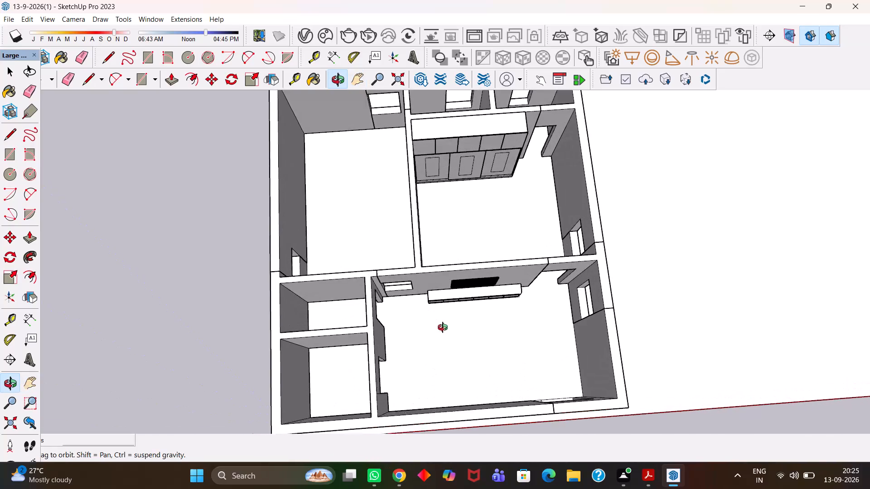
Examine the bedroom wardrobe and the living-room TV wall from several zoom levels and angles.
left_click_drag(447, 270, 455, 352)
left_click_drag(465, 254, 460, 323)
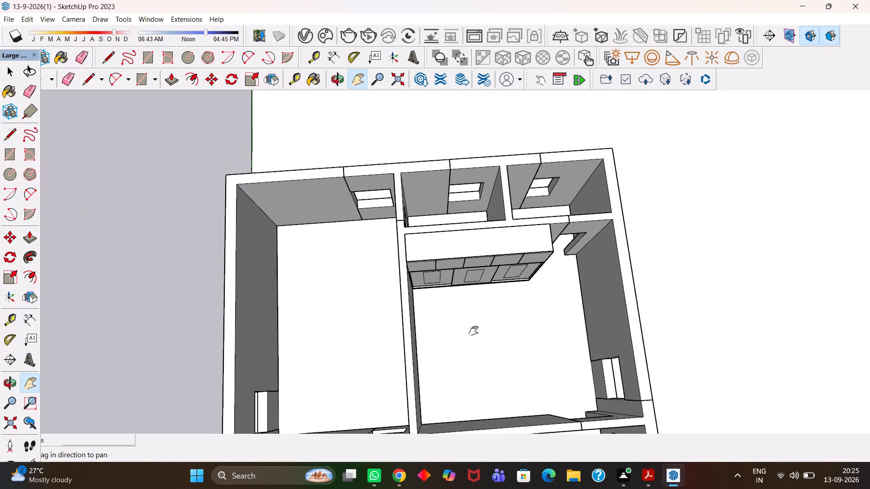
scroll(474, 331, "up", 3)
scroll(474, 331, "down", 3)
middle_click_drag(472, 345, 462, 270)
scroll(462, 270, "up", 3)
middle_click(462, 270)
scroll(462, 270, "up", 4)
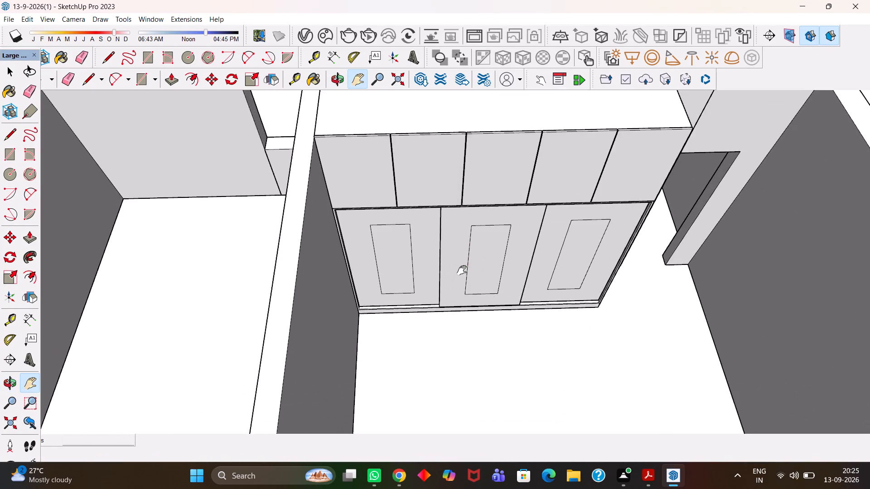
scroll(462, 270, "down", 5)
middle_click_drag(474, 297, 478, 306)
scroll(479, 303, "up", 3)
scroll(474, 311, "down", 4)
left_click_drag(472, 338, 464, 264)
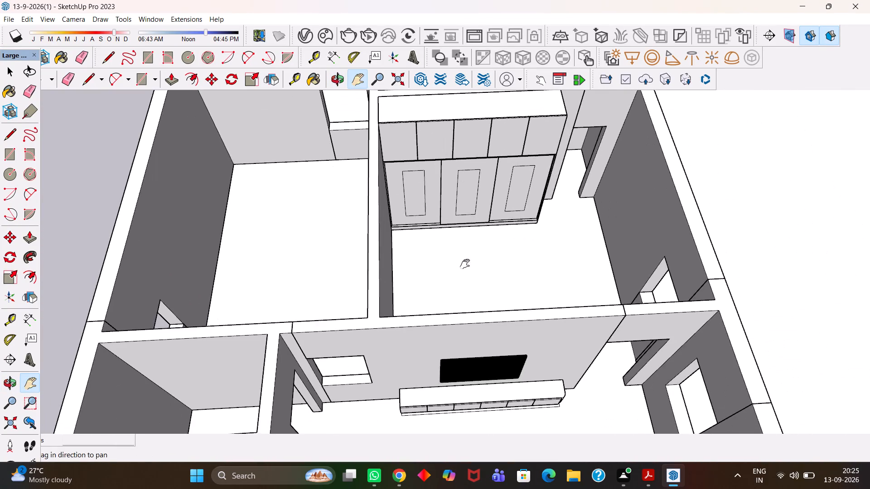
scroll(465, 273, "down", 5)
middle_click_drag(460, 257, 468, 288)
scroll(468, 288, "up", 2)
middle_click(468, 288)
Save the model.
key("ctrl+s")
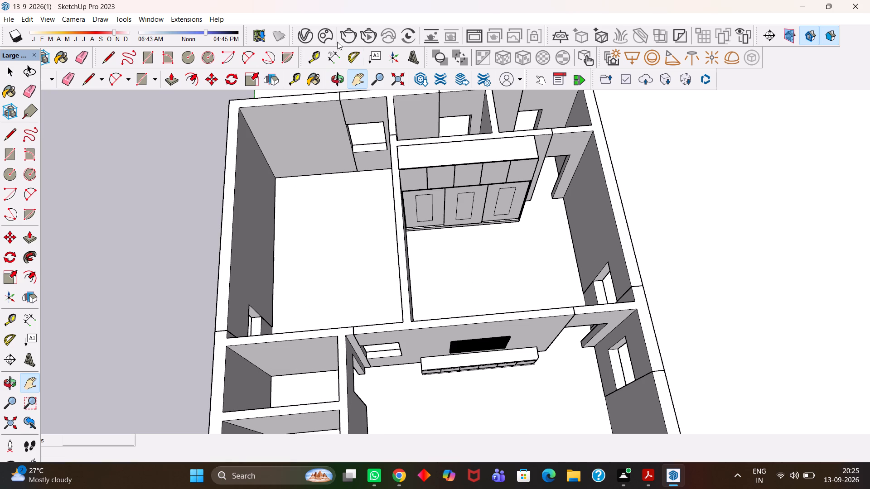
Open the Chaos Cosmos Browser and look through its online 3D Models for furniture.
left_click(323, 34)
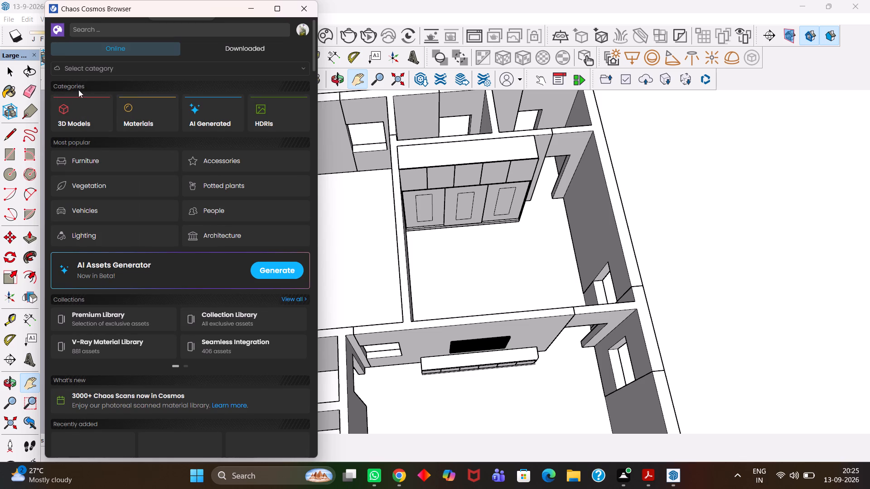
left_click(86, 123)
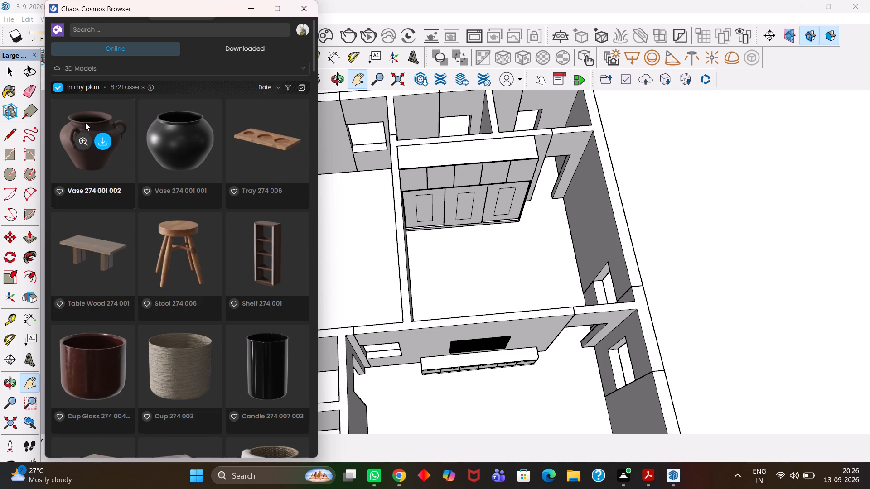
scroll(117, 163, "down", 1)
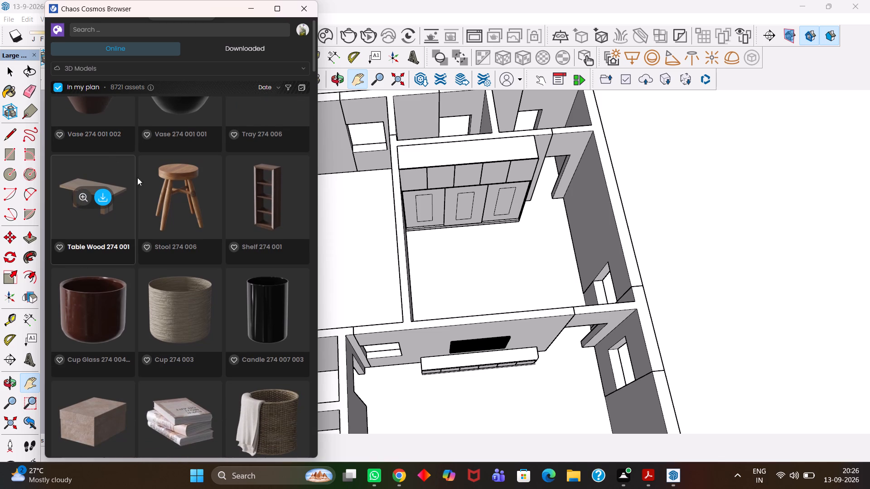
scroll(164, 207, "down", 5)
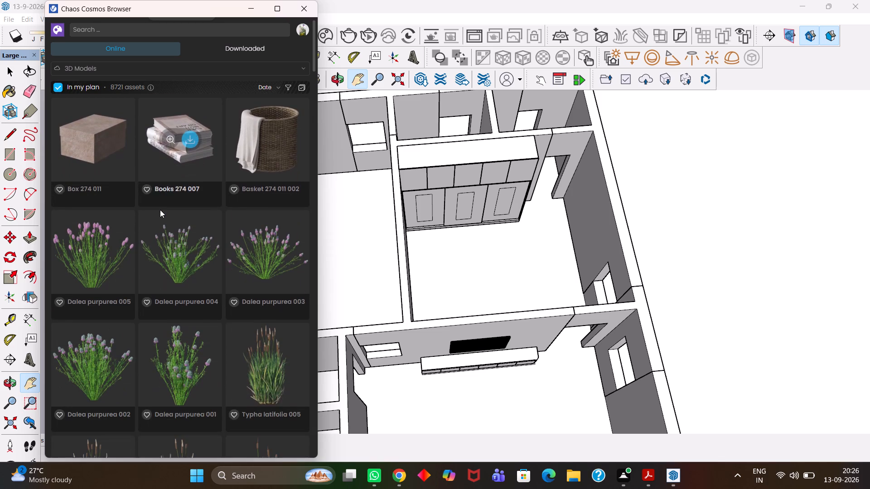
scroll(160, 210, "down", 4)
scroll(159, 216, "up", 7)
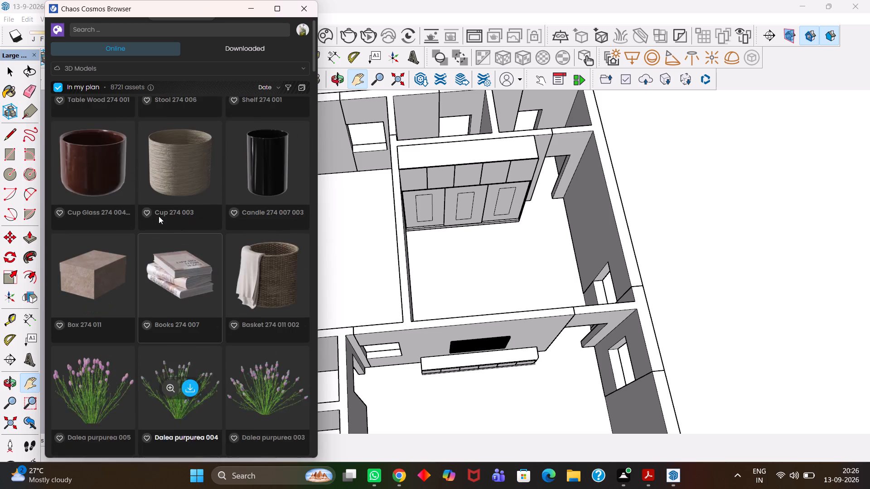
scroll(159, 216, "up", 3)
scroll(159, 216, "down", 2)
scroll(172, 275, "down", 2)
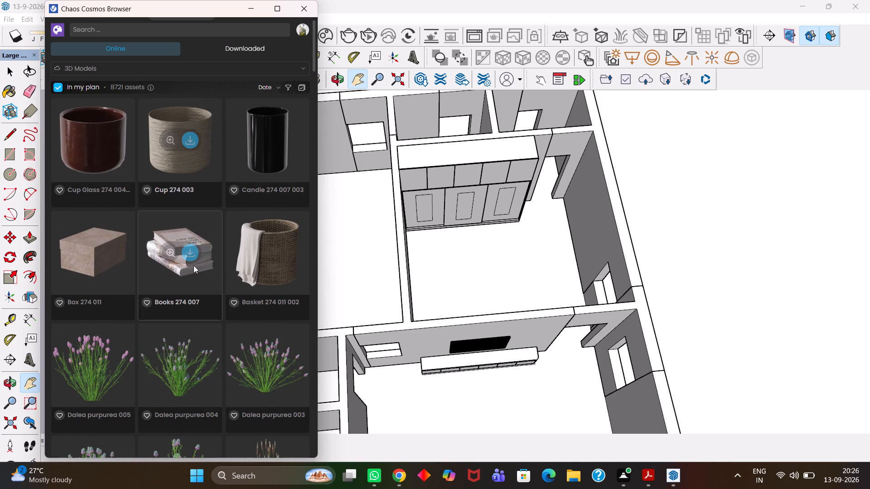
scroll(192, 250, "up", 13)
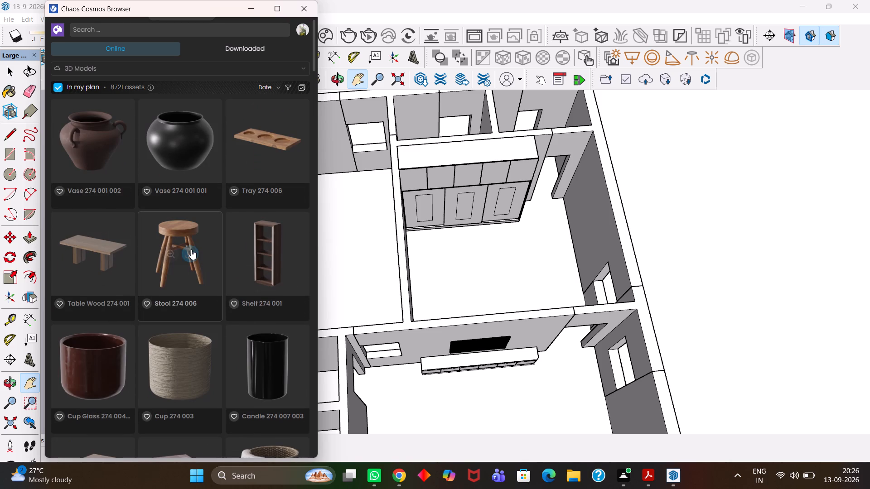
scroll(191, 249, "up", 6)
scroll(128, 139, "up", 1)
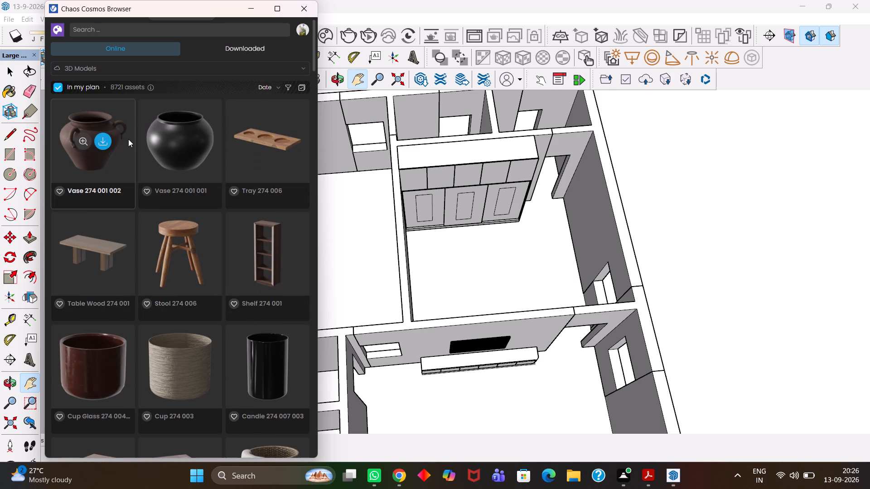
scroll(128, 139, "up", 3)
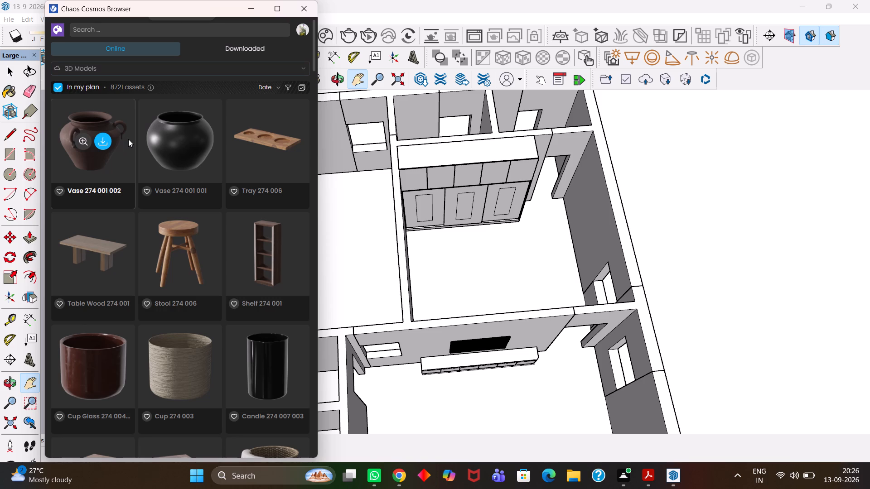
scroll(128, 139, "up", 1)
scroll(108, 81, "up", 2)
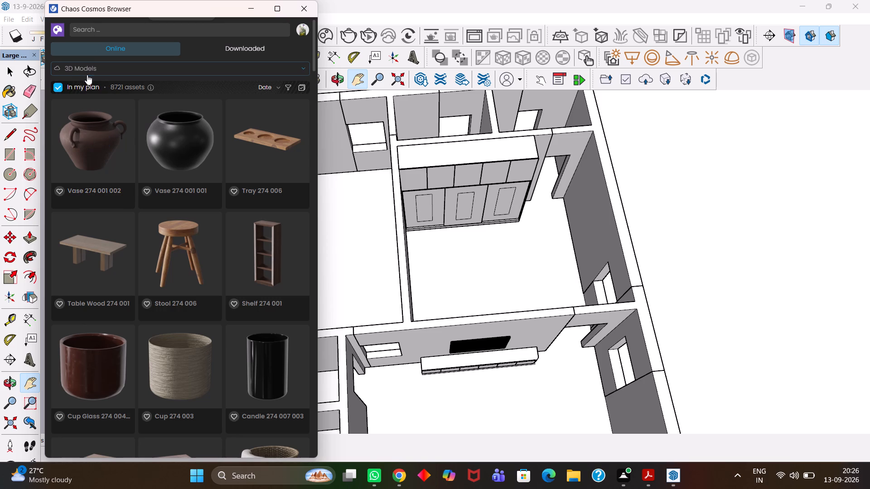
Import Sofa 142 022 from the downloaded Cosmos 3D models and place it on the living-room floor in front of the TV console.
left_click(67, 68)
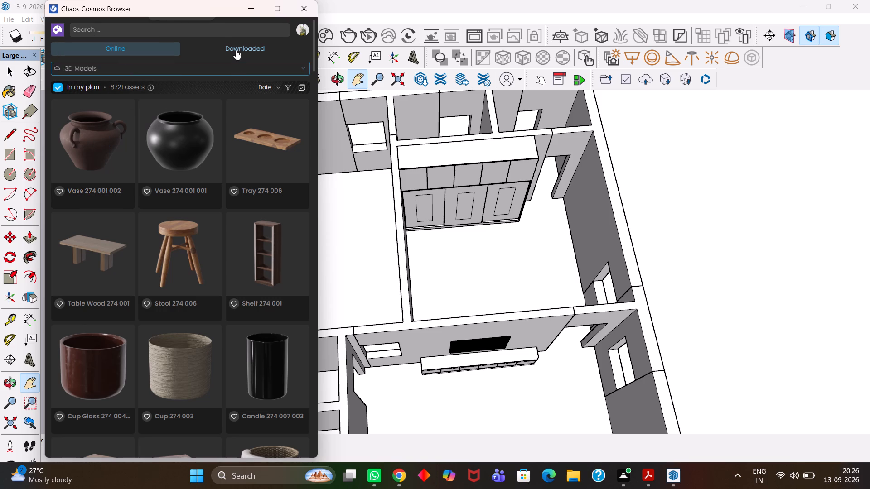
left_click(236, 50)
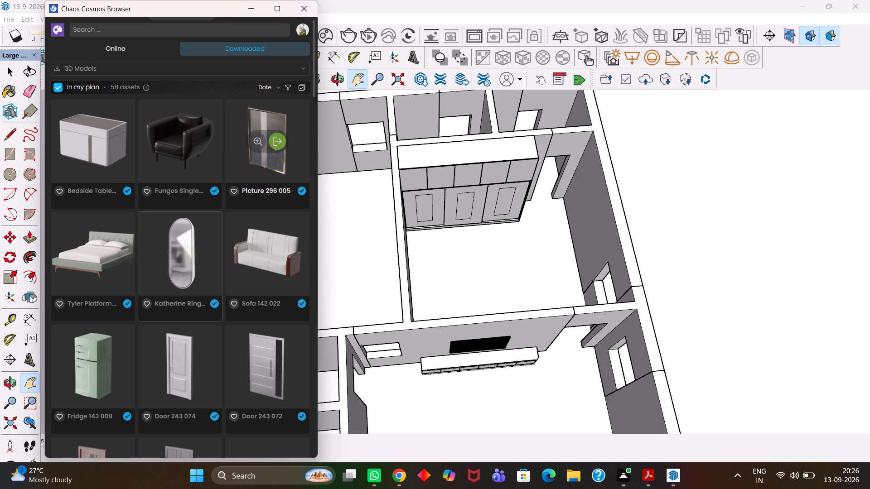
double_click(275, 253)
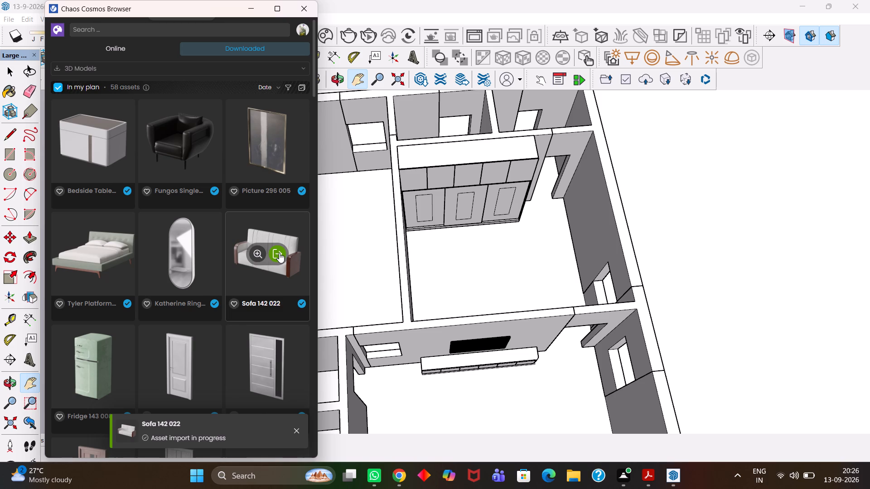
scroll(333, 253, "down", 6)
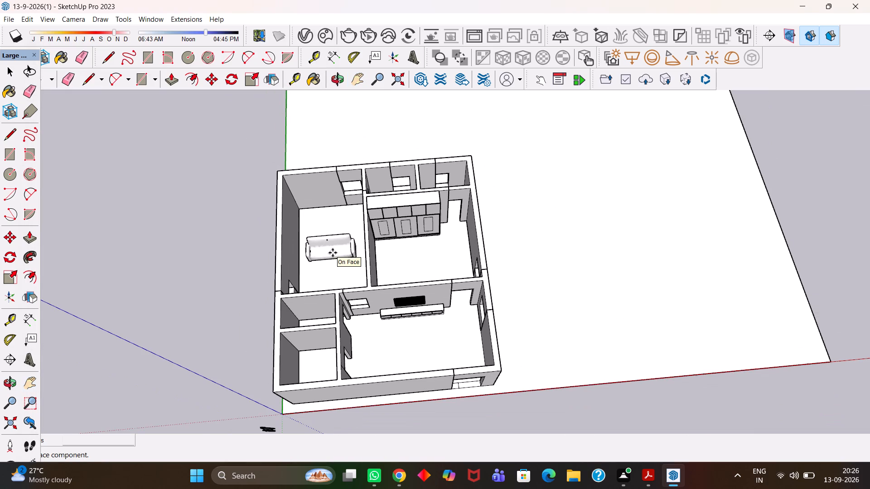
scroll(331, 242, "up", 3)
scroll(315, 229, "down", 3)
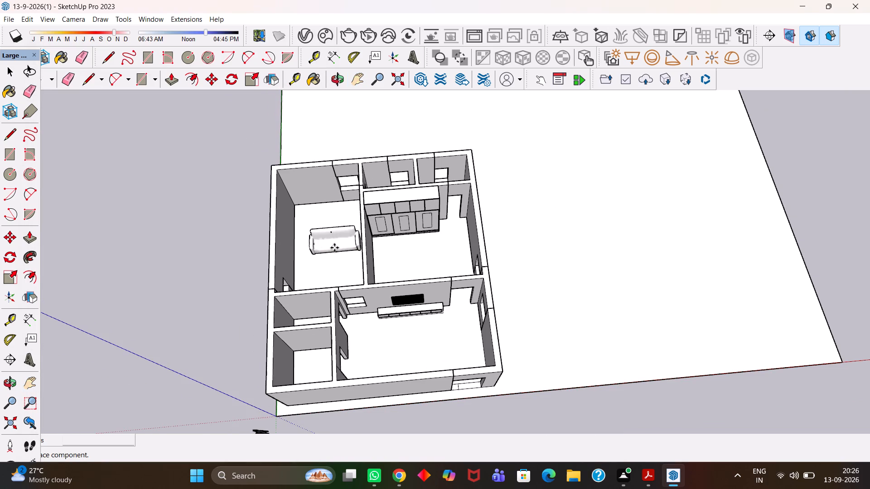
scroll(377, 305, "up", 4)
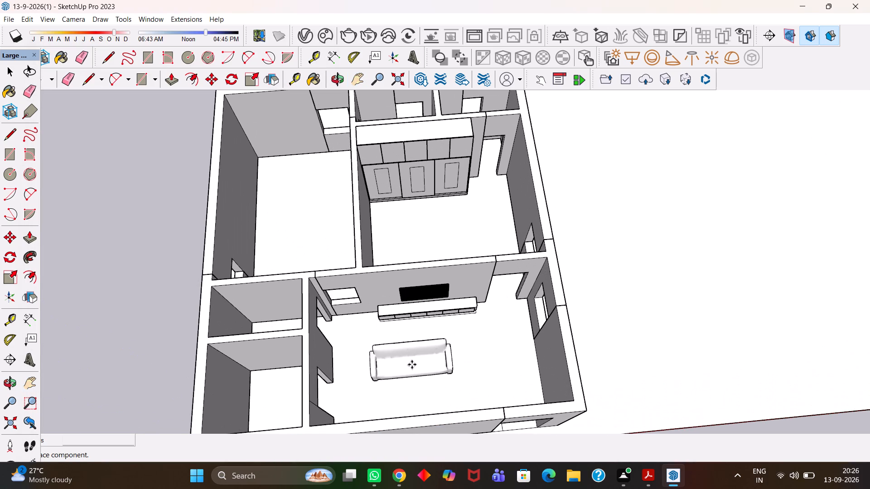
left_click(425, 363)
scroll(424, 361, "up", 2)
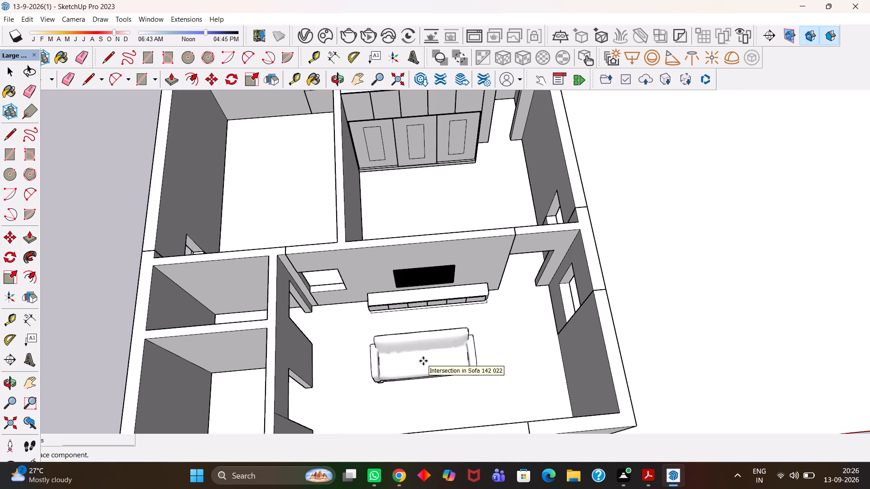
key("Escape")
Put the asset browser away and rotate the sofa 180° about its front corner so its seat faces the TV wall.
scroll(415, 352, "up", 2)
scroll(414, 351, "down", 4)
middle_click_drag(424, 359, 396, 357)
scroll(396, 357, "up", 2)
key("h")
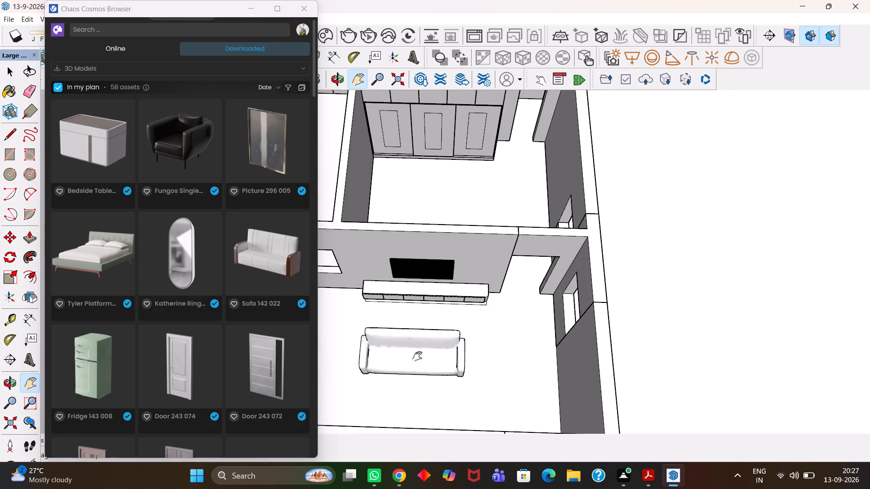
left_click_drag(425, 350, 451, 306)
middle_click_drag(455, 326, 473, 335)
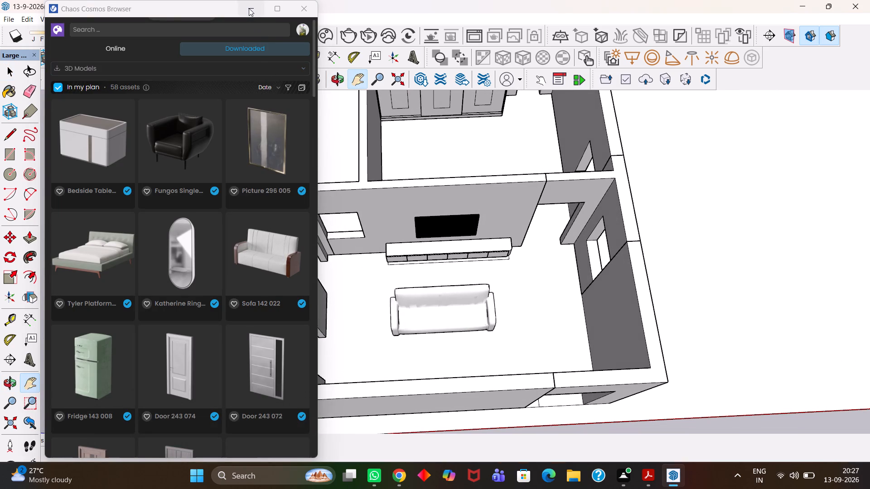
left_click(249, 8)
scroll(394, 293, "up", 2)
middle_click(442, 322)
scroll(442, 323, "up", 2)
key("space")
left_click(446, 333)
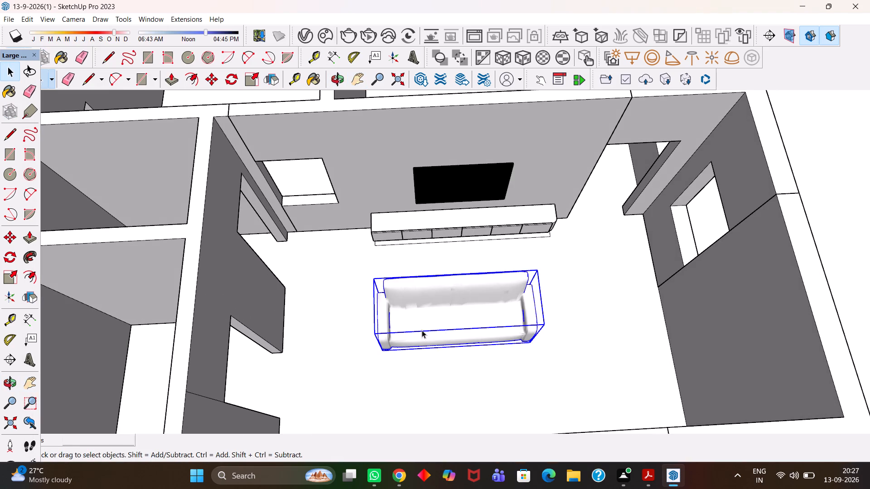
left_click(6, 259)
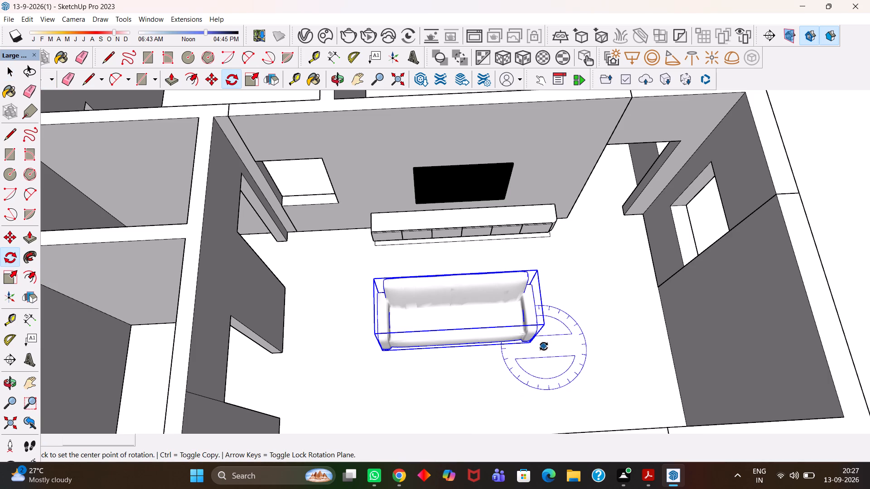
left_click(534, 343)
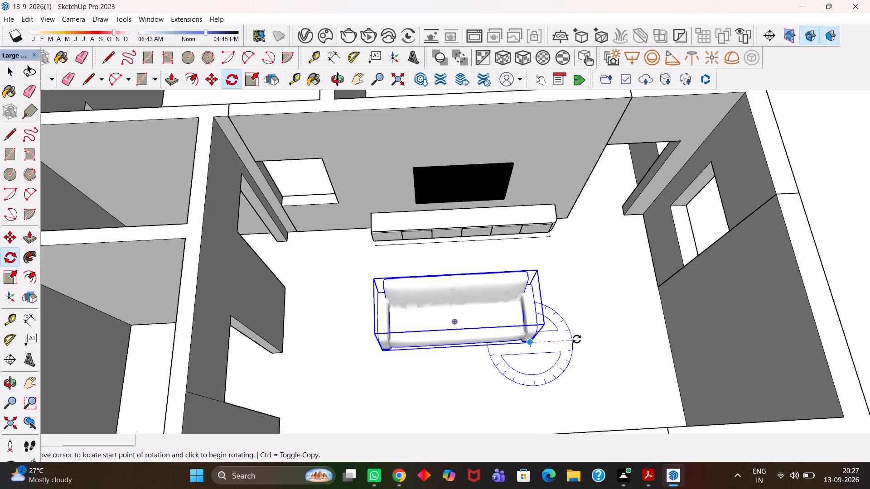
left_click(577, 339)
left_click(479, 346)
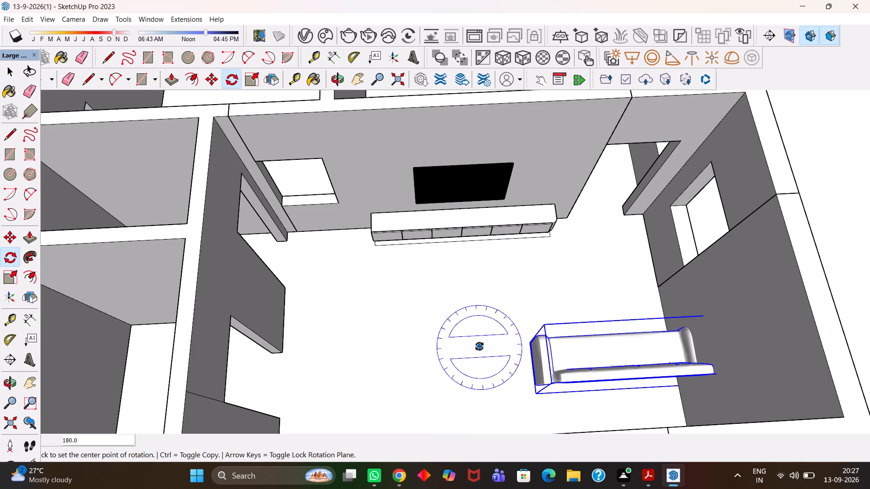
Move the sofa about 7' 2" to stand opposite the TV console, near the outer living-room wall.
scroll(471, 347, "down", 3)
middle_click_drag(421, 354, 559, 344)
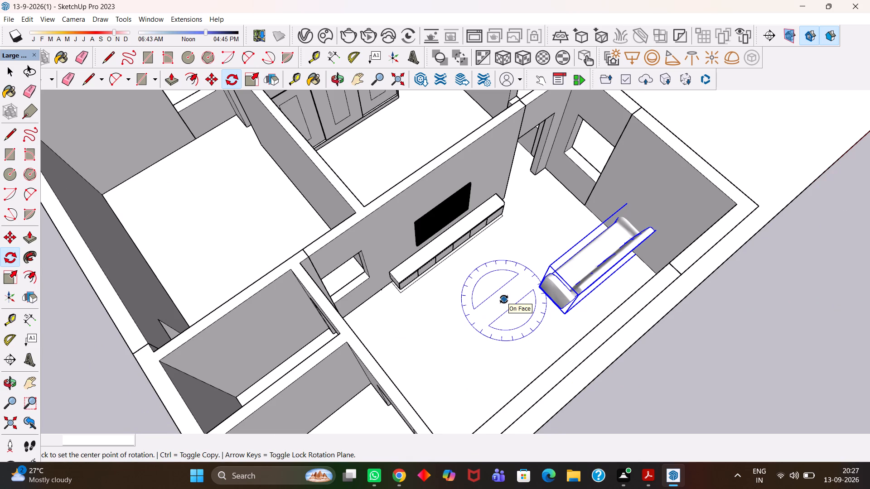
key("m")
scroll(503, 273, "up", 5)
middle_click_drag(498, 313, 577, 295)
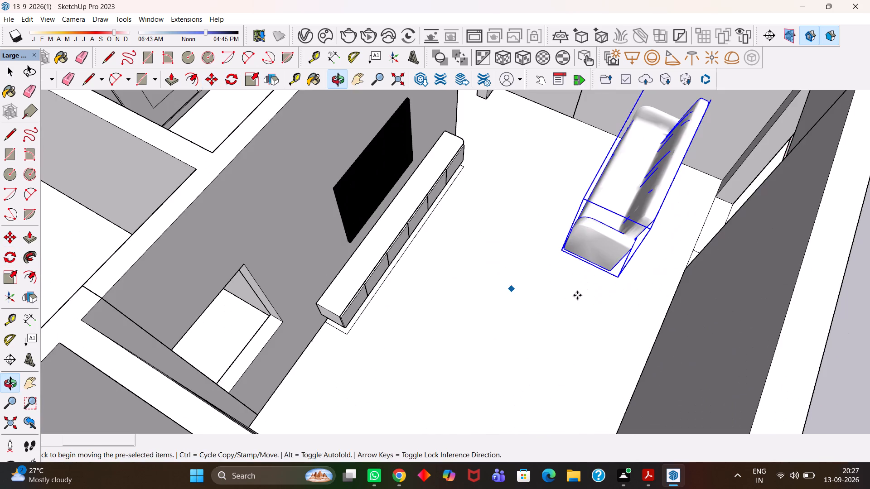
key("h")
scroll(577, 295, "down", 5)
middle_click_drag(555, 293, 557, 303)
scroll(557, 303, "up", 2)
key("m")
left_click(564, 261)
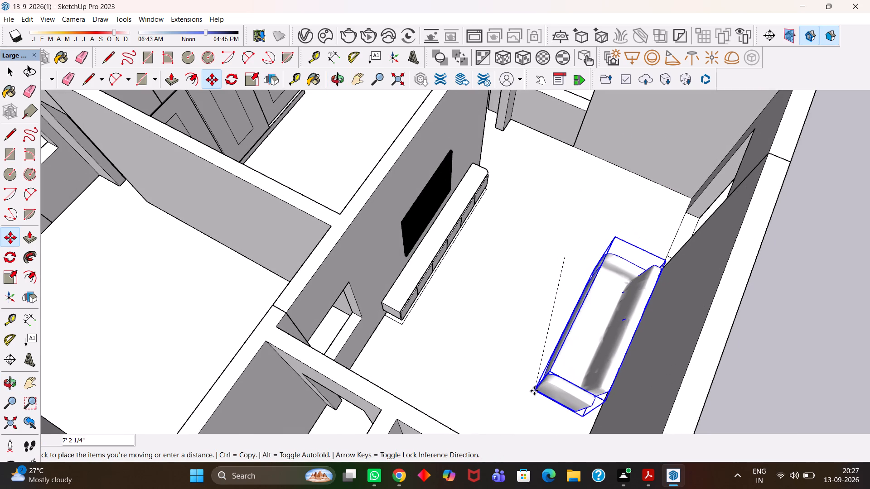
left_click(534, 391)
Examine the sofa's placement opposite the TV wall and the other rooms from several angles, ending with the whole house in view.
key("h")
scroll(519, 325, "down", 4)
middle_click_drag(551, 322, 396, 321)
key("h")
left_click_drag(505, 320, 452, 288)
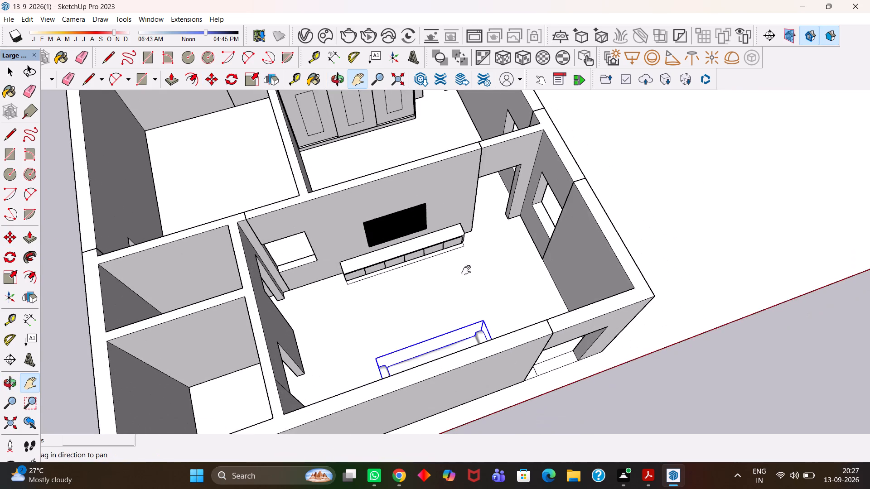
middle_click_drag(466, 271, 417, 337)
scroll(415, 336, "up", 2)
key("h")
scroll(417, 337, "up", 5)
scroll(407, 332, "down", 4)
key("h")
middle_click_drag(465, 348, 410, 342)
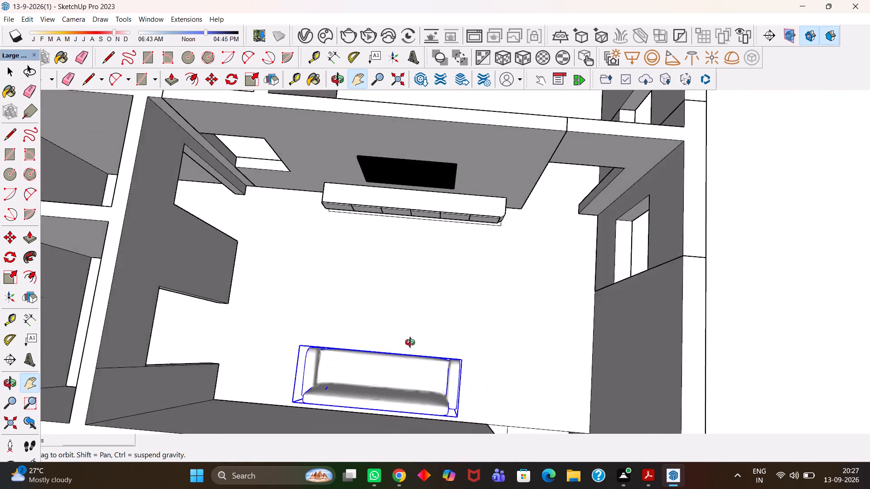
middle_click_drag(410, 342, 428, 349)
scroll(427, 349, "up", 3)
key("h")
scroll(428, 349, "down", 9)
middle_click_drag(412, 338, 445, 263)
scroll(424, 258, "up", 2)
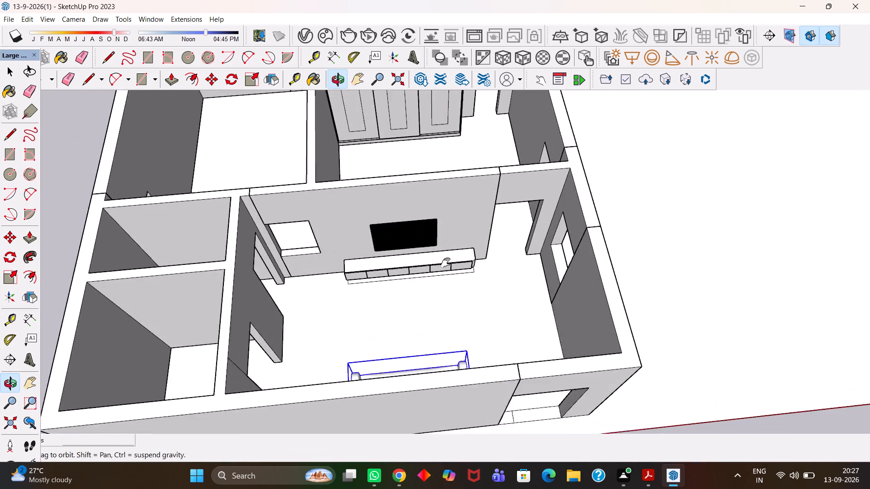
scroll(445, 263, "up", 1)
key("h")
scroll(445, 263, "down", 5)
left_click_drag(451, 214, 462, 315)
left_click_drag(411, 215, 443, 300)
scroll(418, 304, "up", 4)
scroll(405, 296, "down", 4)
key("h")
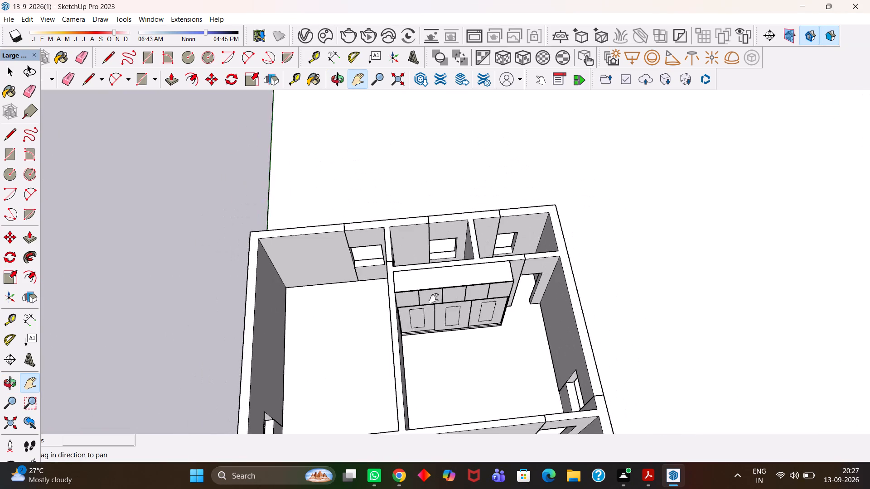
middle_click_drag(443, 298, 436, 340)
scroll(436, 340, "up", 3)
key("h")
scroll(436, 340, "down", 4)
left_click_drag(436, 349, 425, 246)
scroll(425, 245, "down", 3)
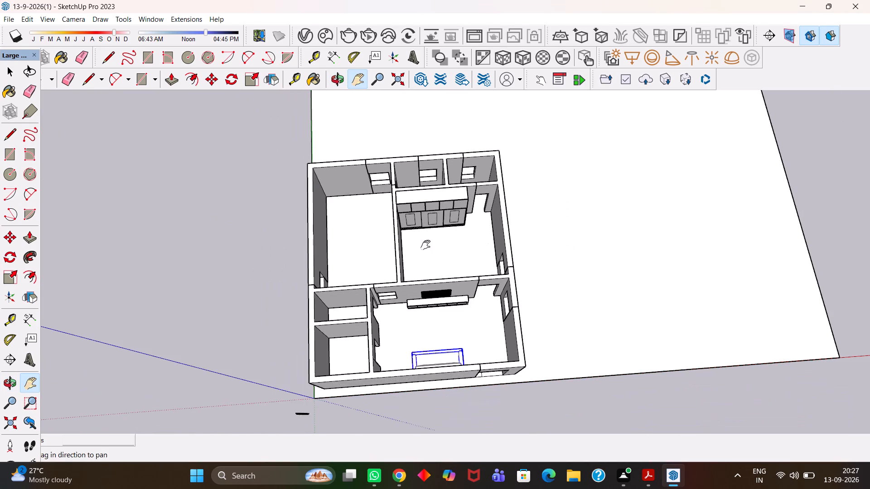
Examine the sofa, console and TV panel arrangement in the living room from close up and from further away.
scroll(433, 277, "up", 4)
middle_click_drag(437, 304, 426, 307)
scroll(426, 307, "down", 2)
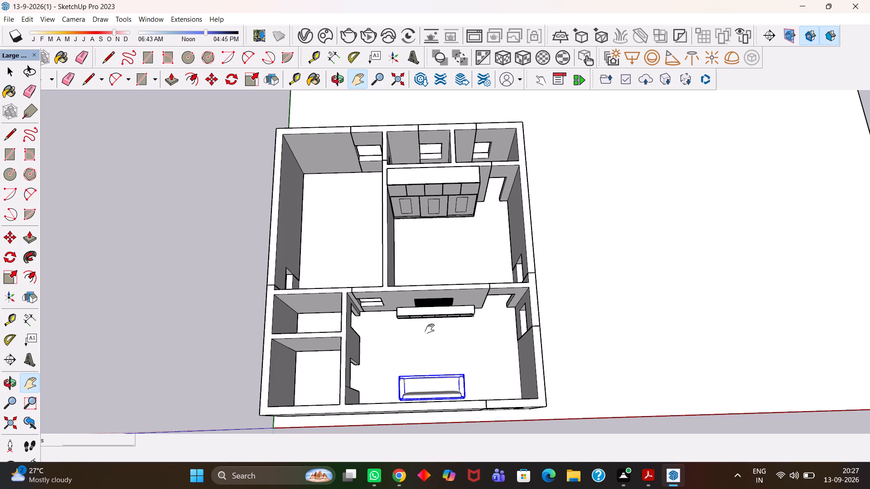
scroll(423, 331, "up", 3)
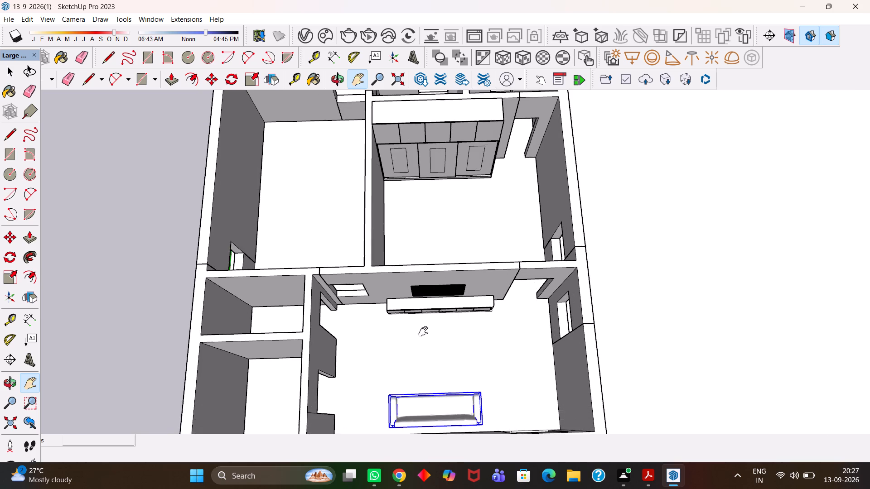
scroll(423, 331, "up", 7)
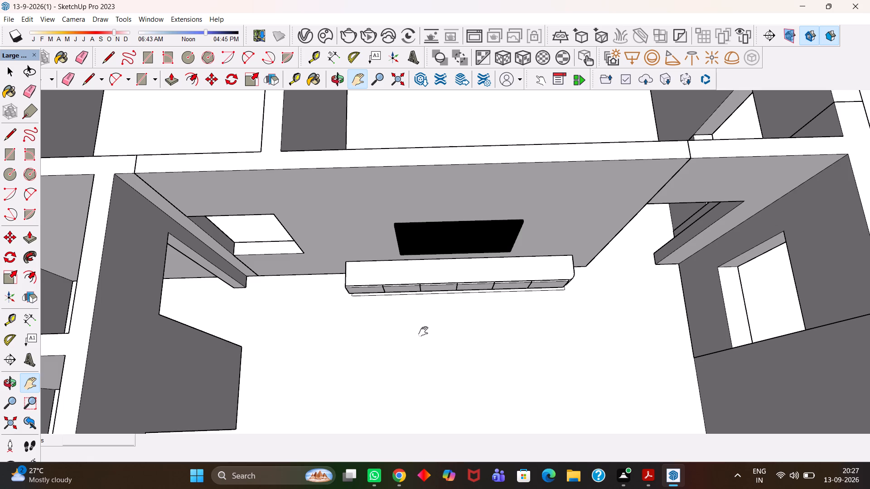
scroll(423, 331, "down", 2)
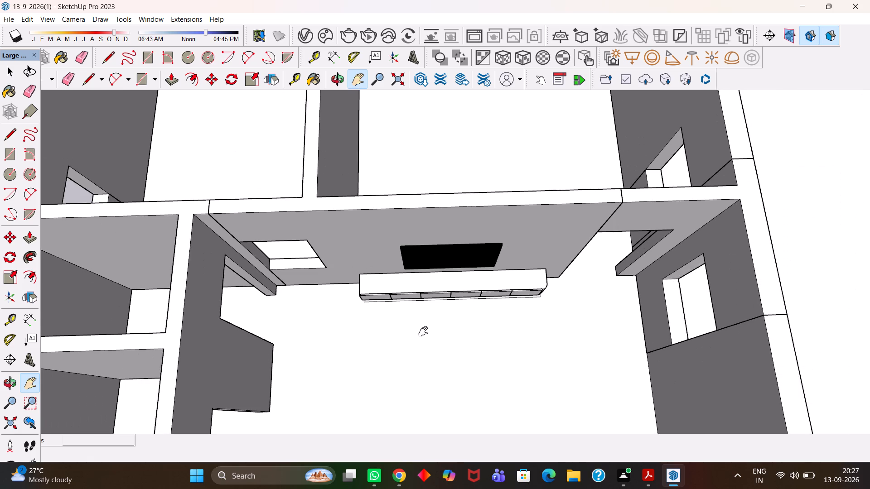
scroll(423, 331, "down", 5)
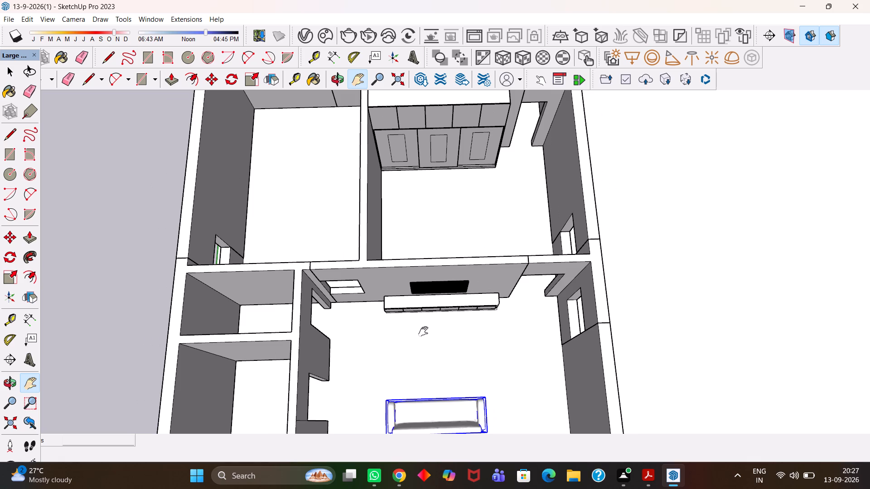
scroll(423, 331, "down", 2)
Save the model and deselect the sofa.
key("ctrl+s")
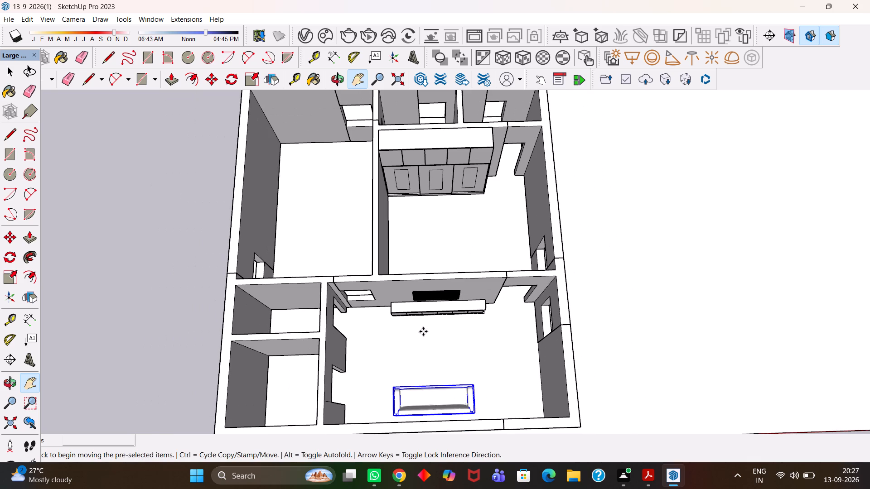
scroll(423, 331, "down", 4)
key("h")
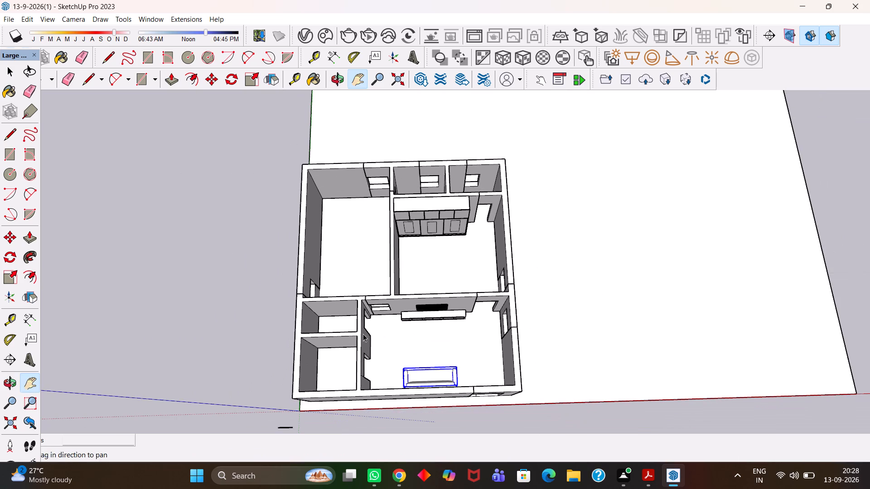
key("space")
left_click(228, 305)
Place a Tape Measure guide about 4' from the living room's window-side wall, aligned with the TV wall's end at the doorway.
scroll(431, 334, "up", 7)
key("h")
middle_click_drag(440, 353, 447, 305)
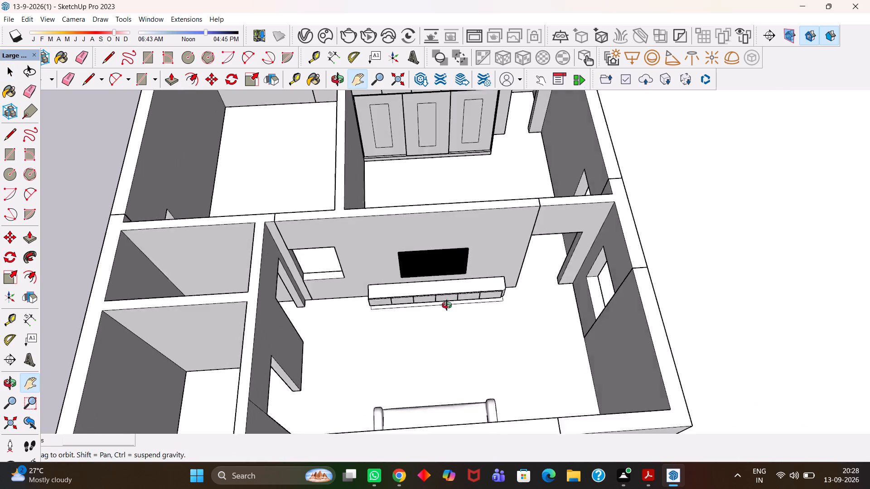
middle_click_drag(447, 305, 442, 300)
scroll(443, 301, "up", 3)
key("h")
scroll(442, 300, "up", 3)
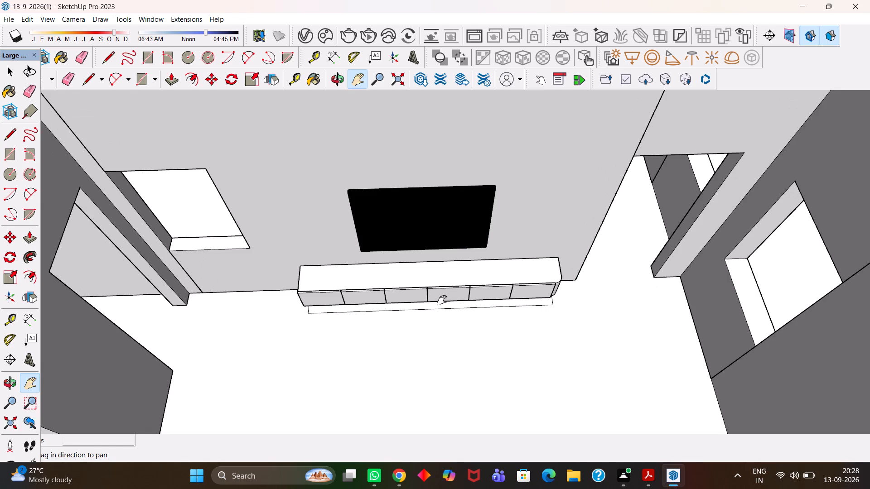
scroll(442, 300, "down", 4)
middle_click(499, 333)
scroll(498, 332, "up", 3)
key("h")
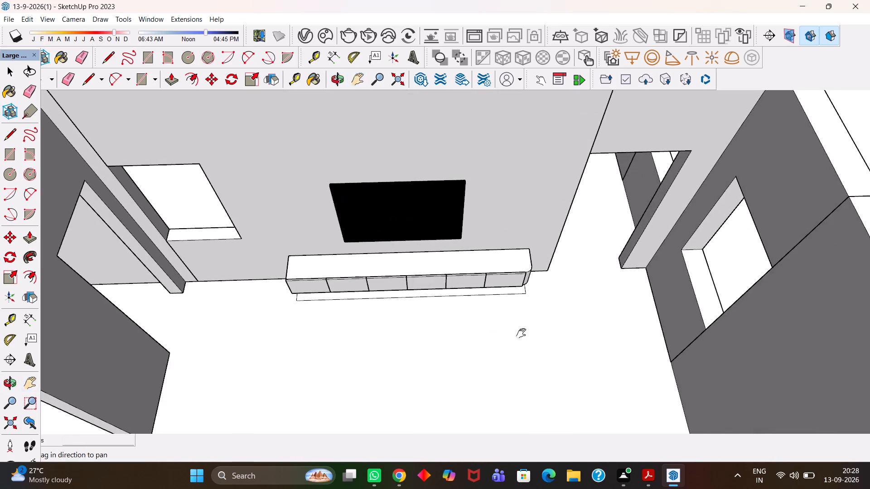
left_click_drag(635, 324, 499, 325)
scroll(494, 321, "up", 7)
middle_click(489, 320)
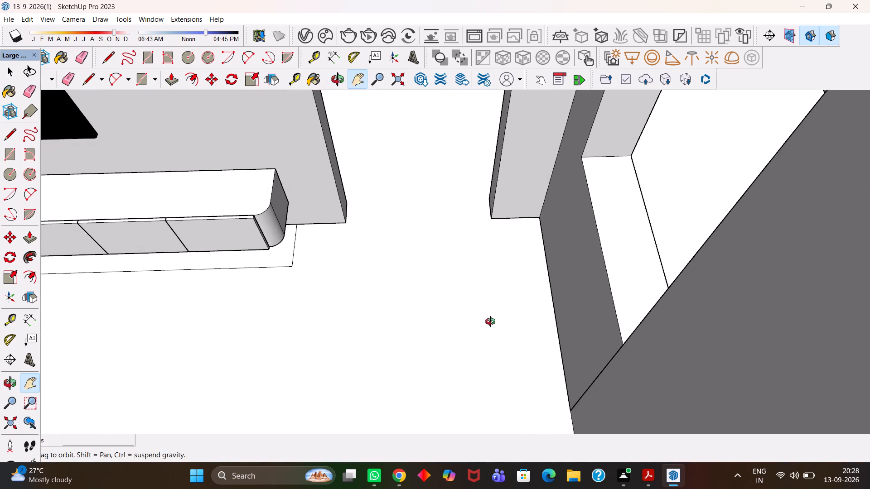
scroll(490, 321, "up", 1)
key("t")
left_click(565, 315)
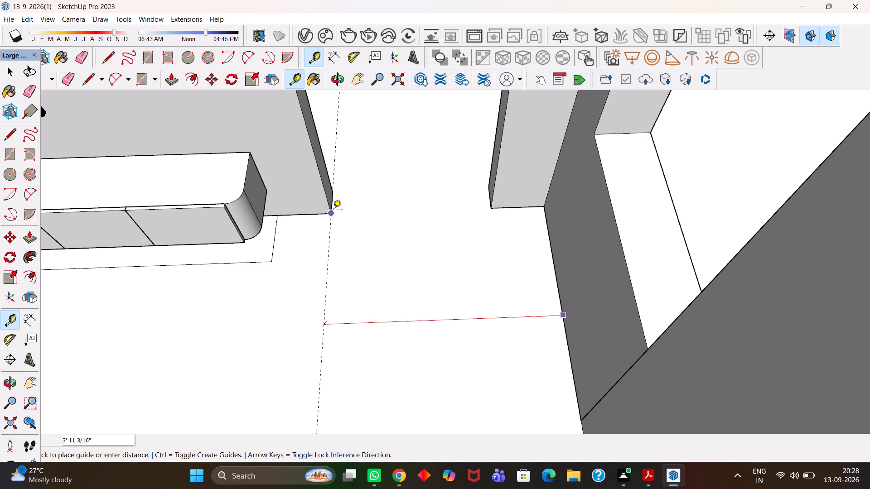
left_click(333, 210)
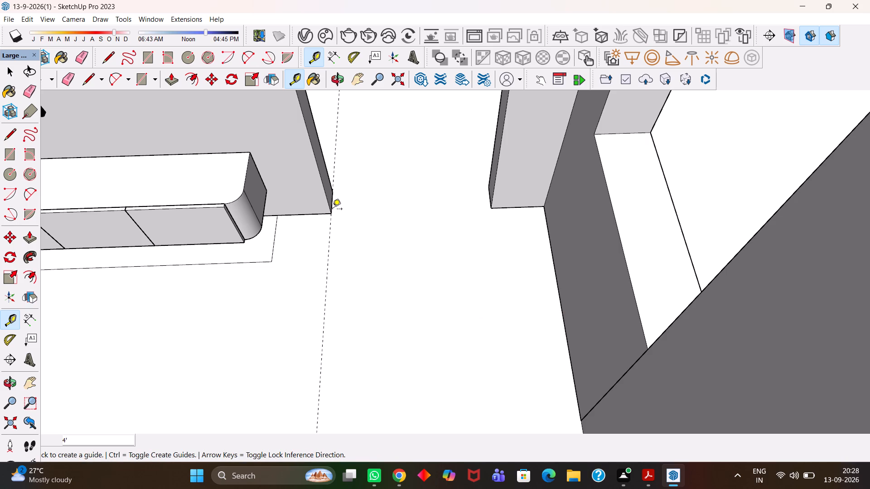
Examine the guide's line across the living room and wardrobe room, and look over the large empty room next to them.
key("h")
scroll(311, 201, "down", 4)
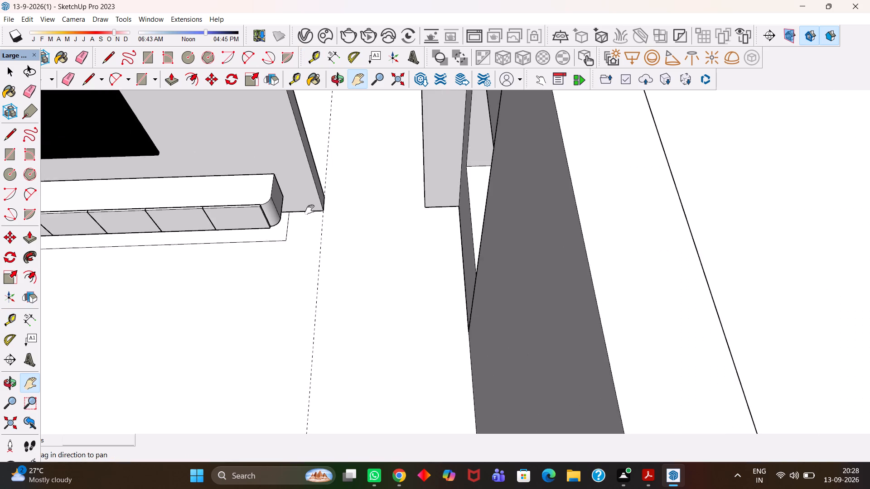
scroll(309, 210, "down", 4)
key("h")
left_click_drag(271, 219, 469, 295)
scroll(469, 300, "down", 5)
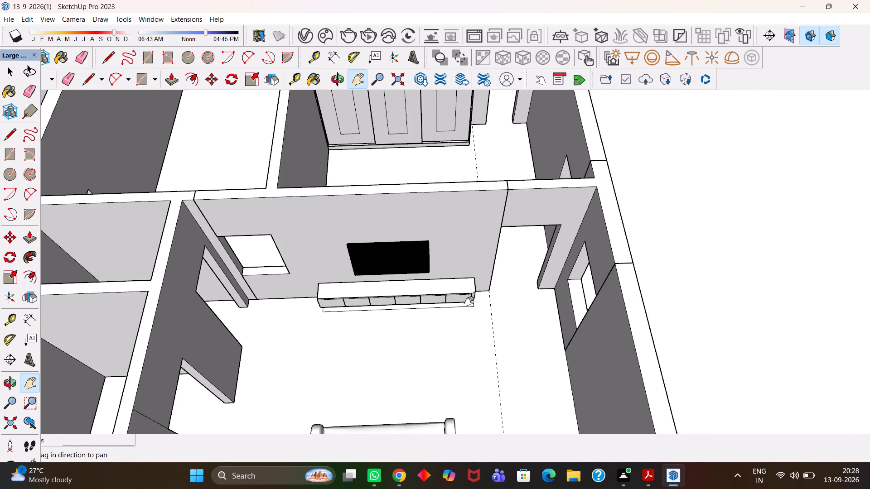
scroll(469, 302, "down", 5)
middle_click_drag(459, 293, 456, 325)
scroll(456, 325, "up", 3)
middle_click(456, 325)
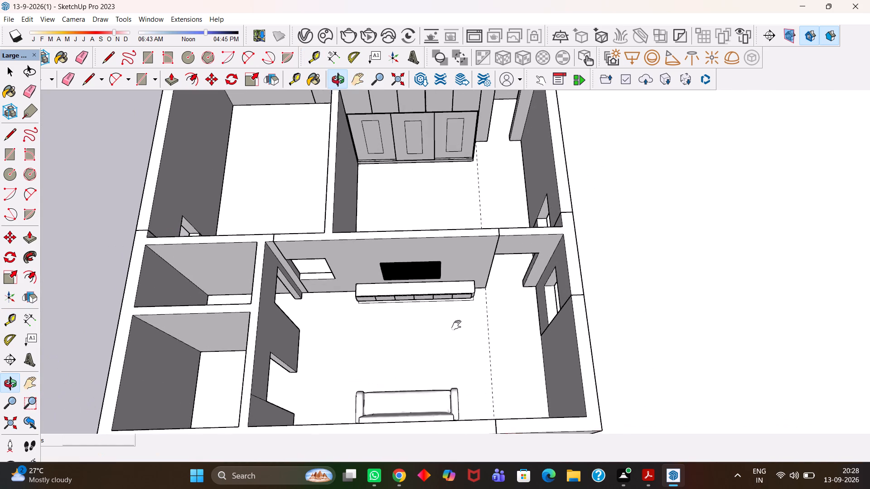
left_click_drag(377, 324, 406, 280)
middle_click_drag(437, 253, 434, 279)
scroll(434, 279, "up", 4)
middle_click(434, 279)
key("h")
scroll(434, 279, "down", 4)
middle_click_drag(459, 266, 469, 271)
scroll(469, 271, "up", 4)
key("h")
left_click_drag(493, 212, 499, 338)
scroll(488, 335, "down", 4)
left_click_drag(503, 225, 501, 348)
scroll(504, 278, "up", 4)
key("h")
scroll(504, 278, "down", 5)
scroll(339, 292, "down", 3)
left_click_drag(327, 293, 462, 271)
scroll(458, 270, "up", 3)
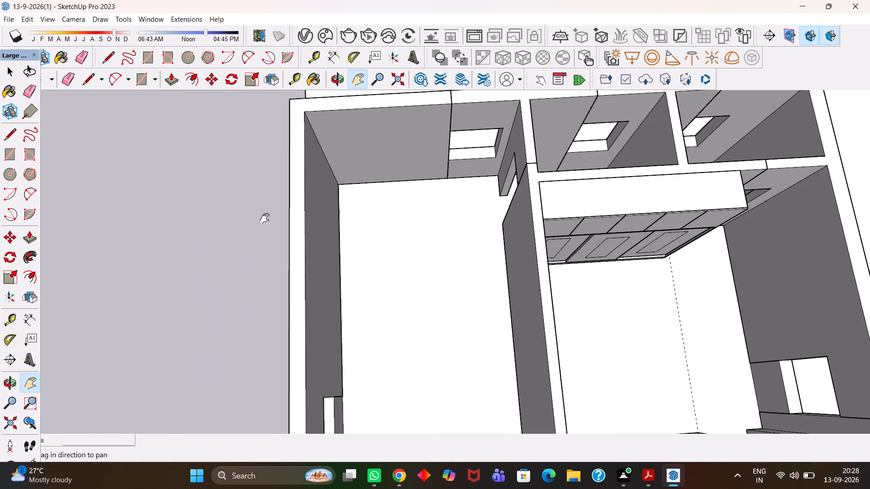
Import the Katherine Ring Wall mirror from the downloaded Chaos Cosmos 3D models.
left_click(330, 34)
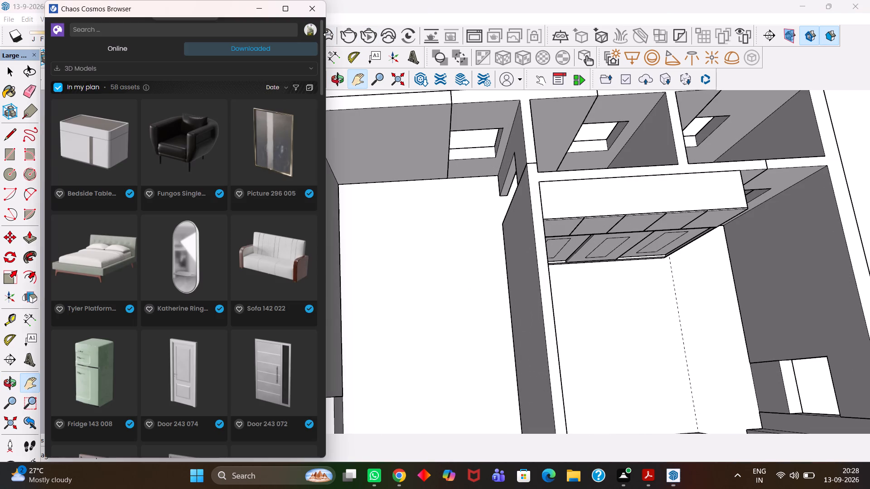
scroll(226, 168, "down", 4)
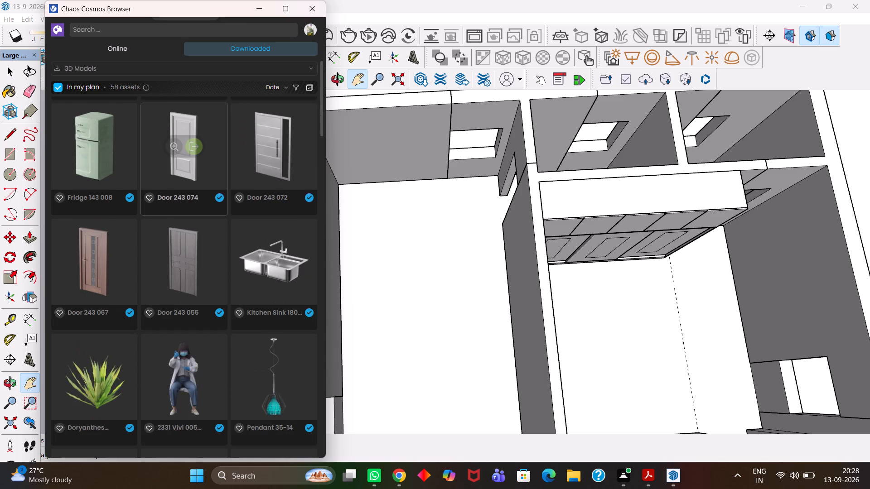
scroll(216, 172, "up", 3)
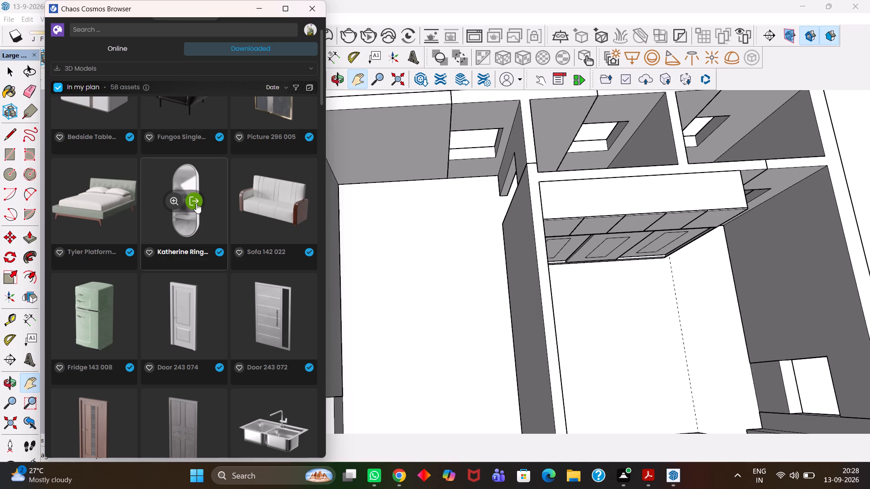
double_click(196, 203)
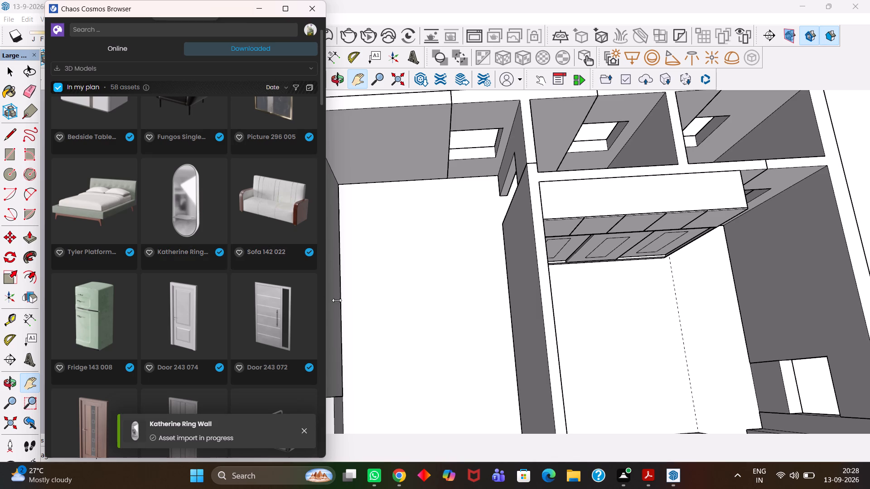
scroll(402, 265, "down", 4)
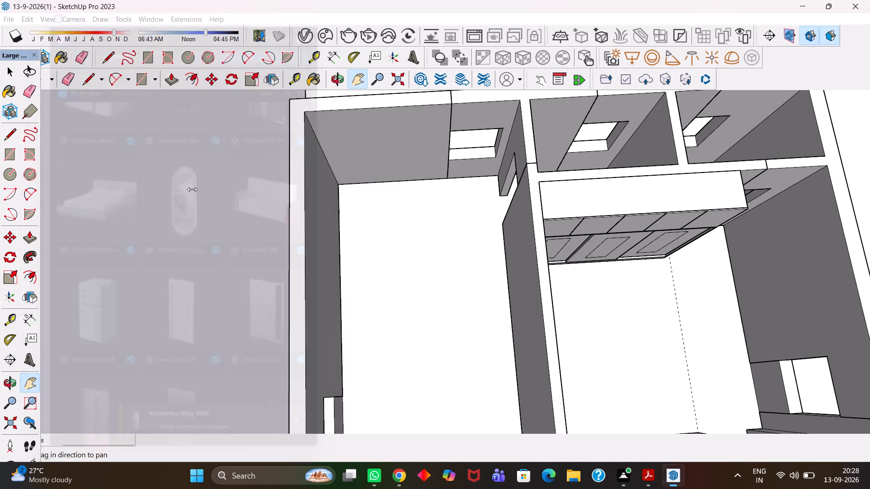
scroll(262, 235, "down", 3)
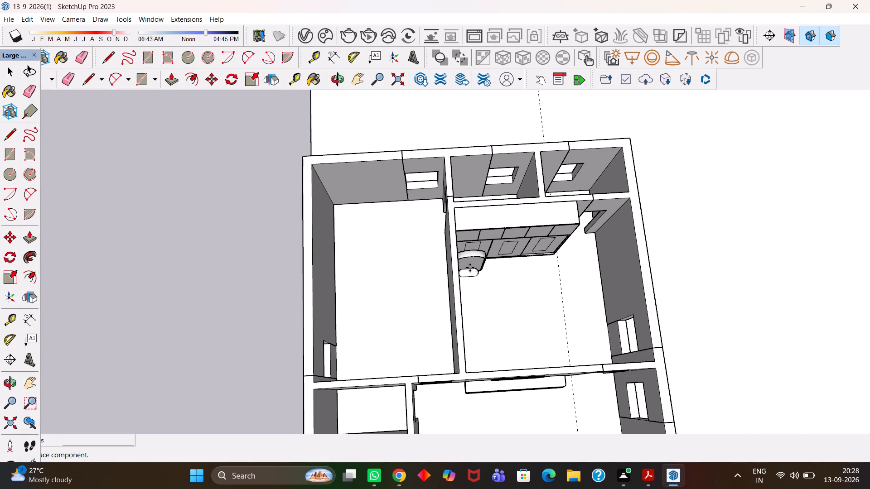
Look over the wardrobe room, the large empty room, the living room and the small rooms for a spot for the mirror.
scroll(517, 294, "up", 3)
key("h")
left_click_drag(507, 318, 441, 208)
scroll(417, 232, "down", 3)
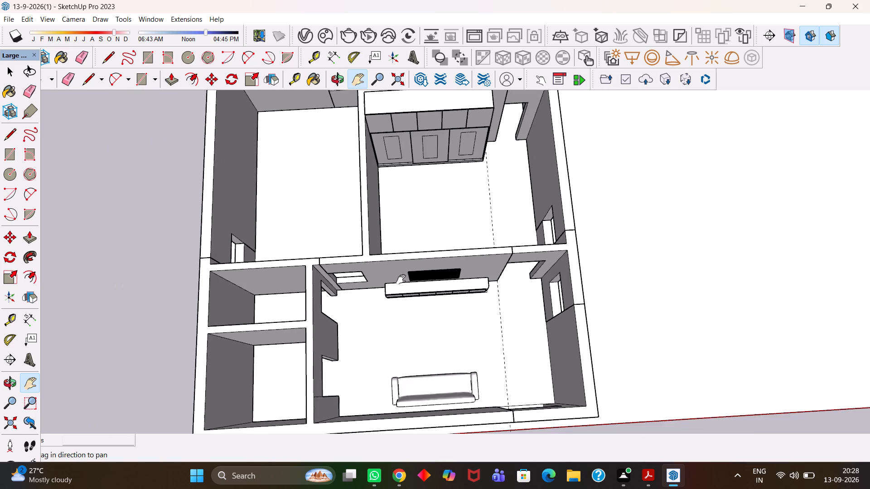
middle_click_drag(389, 295, 388, 284)
left_click_drag(275, 254, 387, 364)
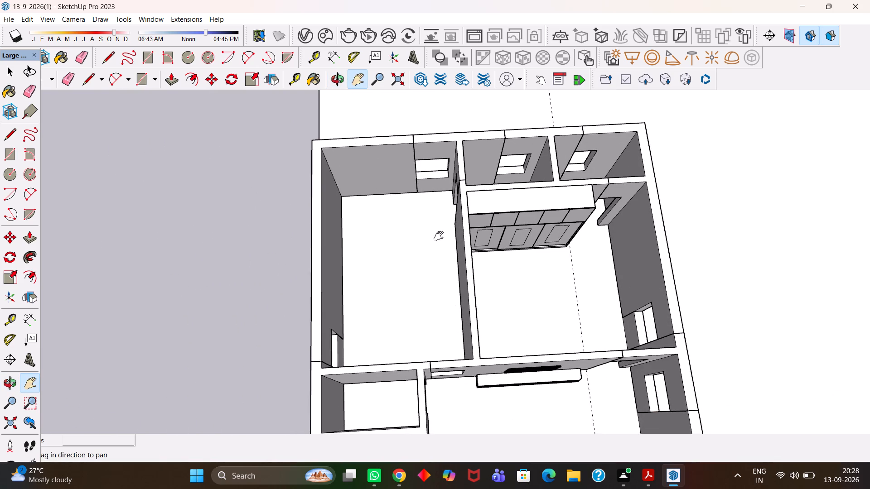
left_click_drag(439, 236, 453, 311)
middle_click_drag(489, 332, 397, 278)
middle_click_drag(414, 278, 428, 278)
left_click_drag(523, 333, 489, 187)
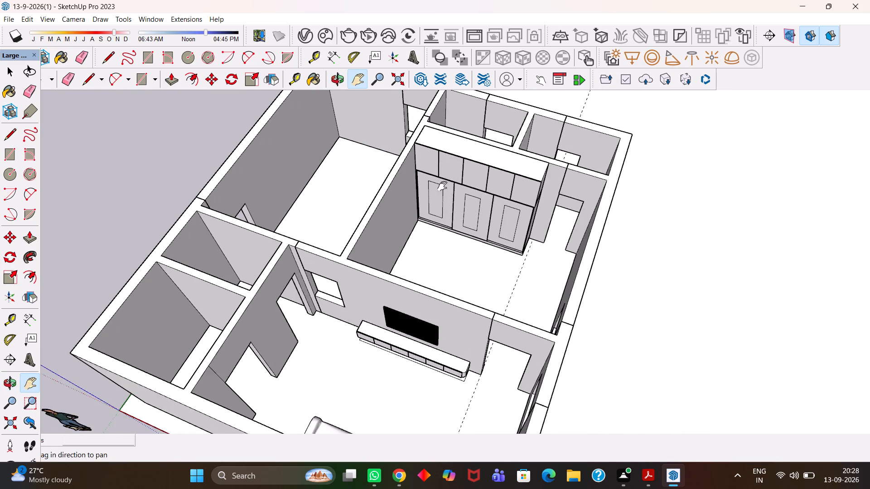
middle_click_drag(480, 272, 549, 282)
scroll(525, 284, "up", 1)
left_click_drag(434, 302, 476, 251)
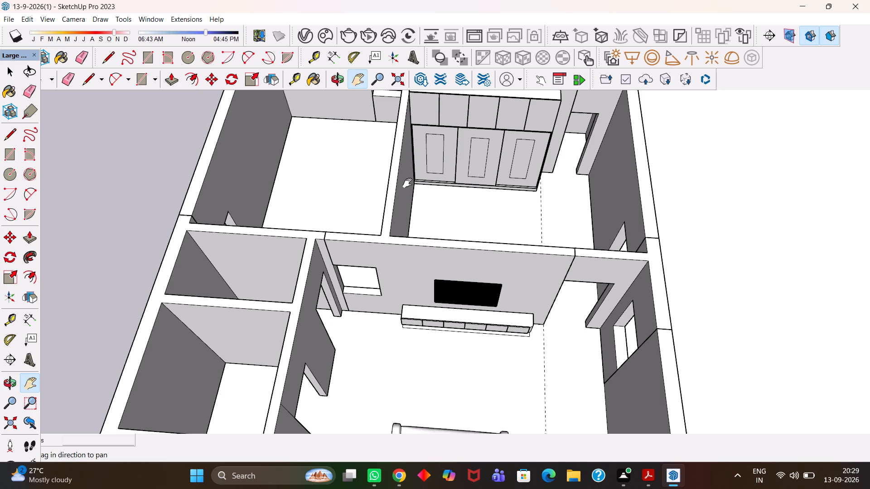
scroll(422, 202, "down", 4)
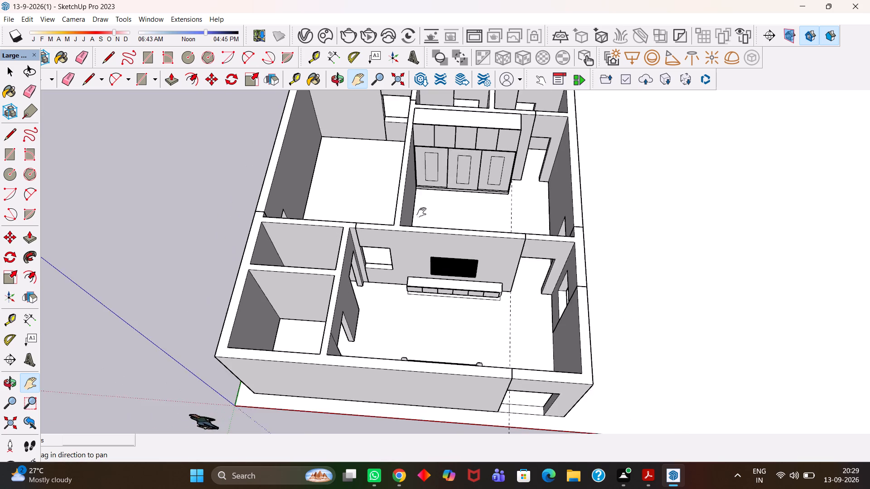
middle_click_drag(424, 226, 425, 285)
scroll(425, 285, "up", 4)
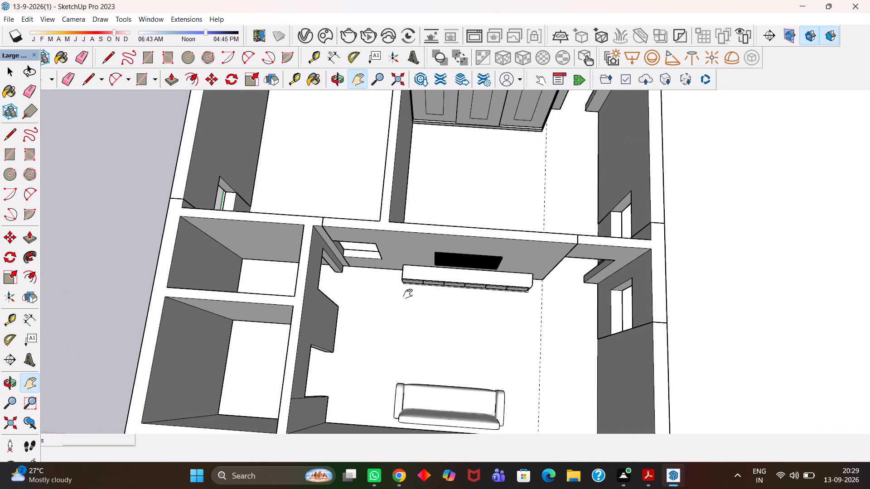
scroll(409, 293, "up", 3)
scroll(409, 293, "down", 2)
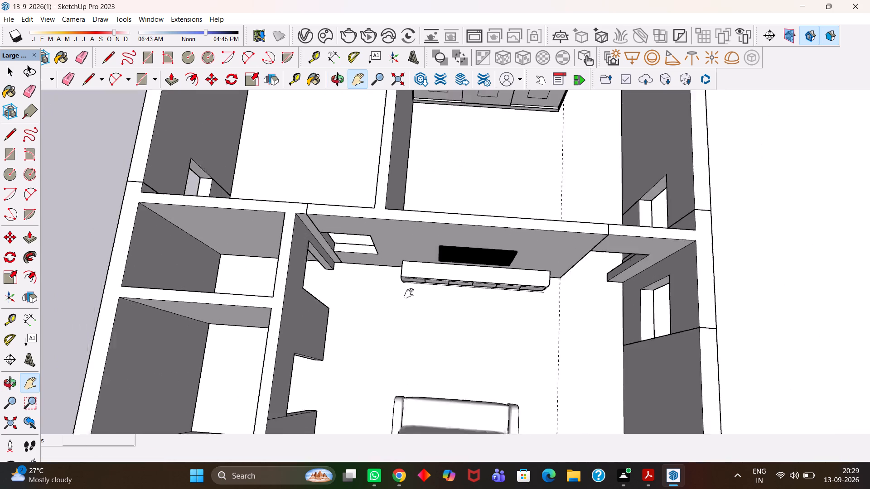
scroll(409, 293, "down", 3)
left_click_drag(377, 279, 481, 275)
middle_click_drag(400, 256, 411, 272)
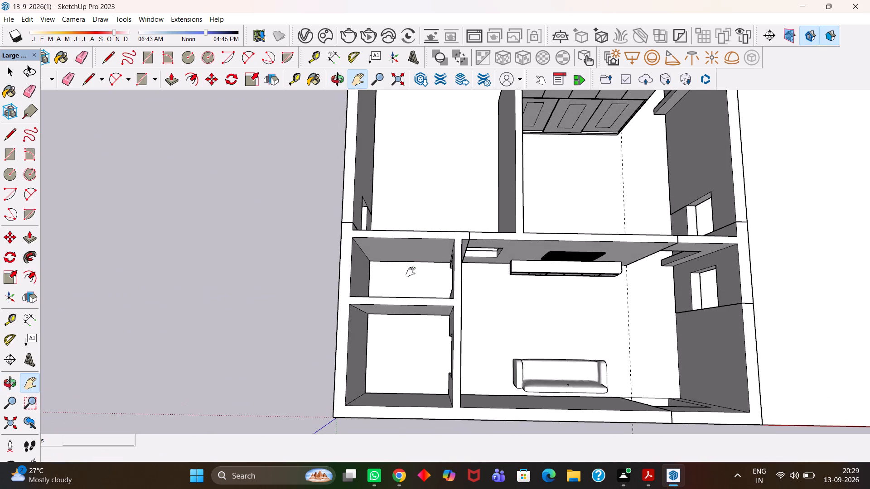
scroll(410, 269, "up", 3)
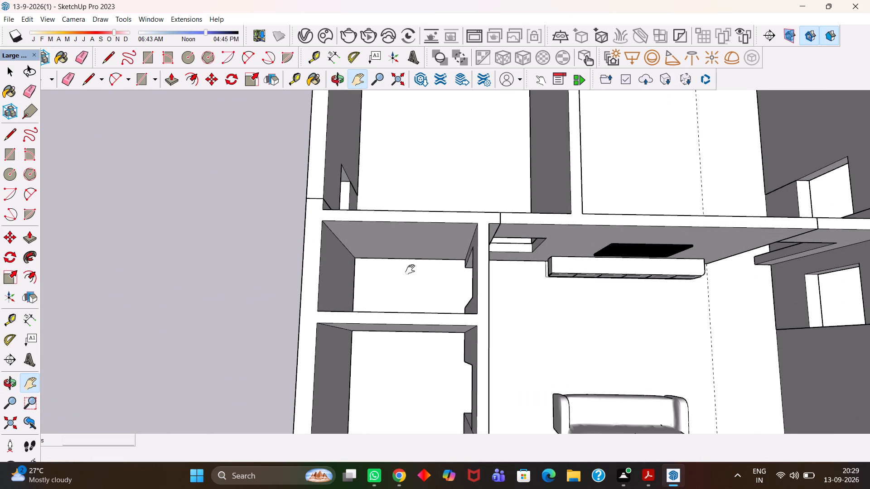
scroll(410, 269, "down", 1)
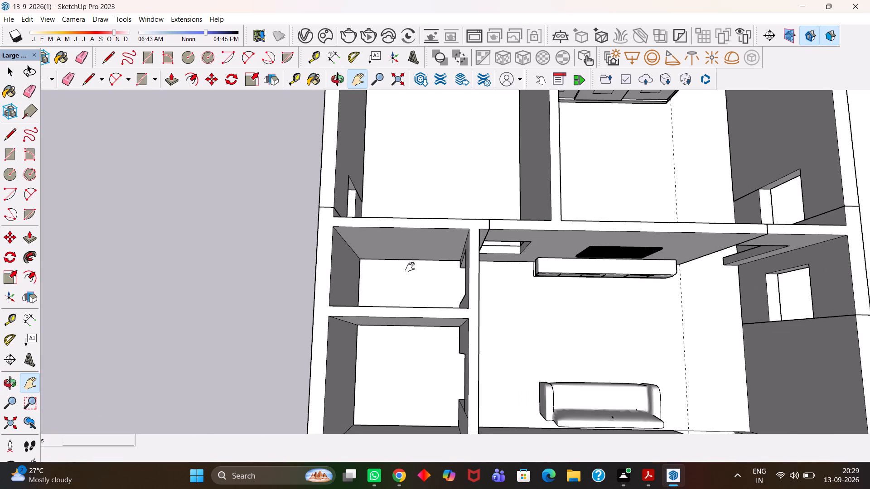
scroll(410, 267, "up", 1)
scroll(410, 267, "down", 2)
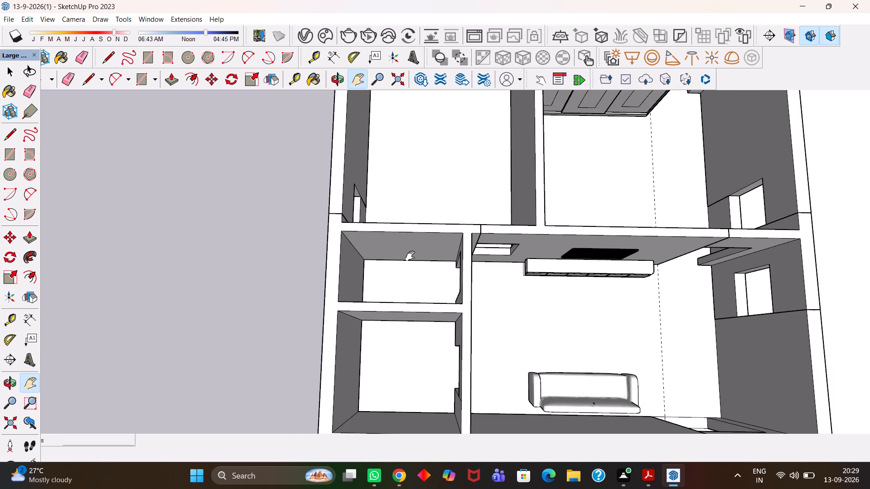
scroll(402, 229, "up", 3)
scroll(395, 226, "down", 3)
Place the imported ring wall mirror in the large empty room beside the wardrobe room, near the back wall.
middle_click_drag(432, 249, 445, 207)
key("h")
left_click_drag(449, 165, 425, 315)
middle_click(426, 261)
scroll(429, 264, "up", 1)
key("Escape")
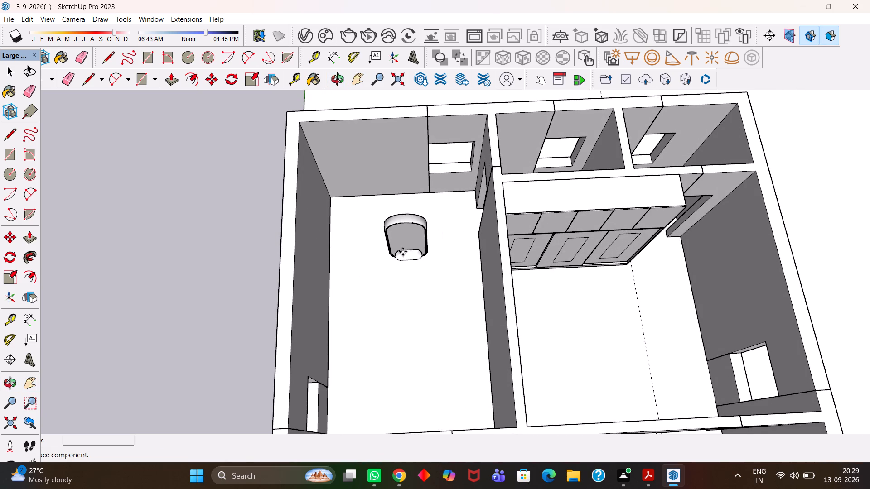
left_click(396, 249)
key("space")
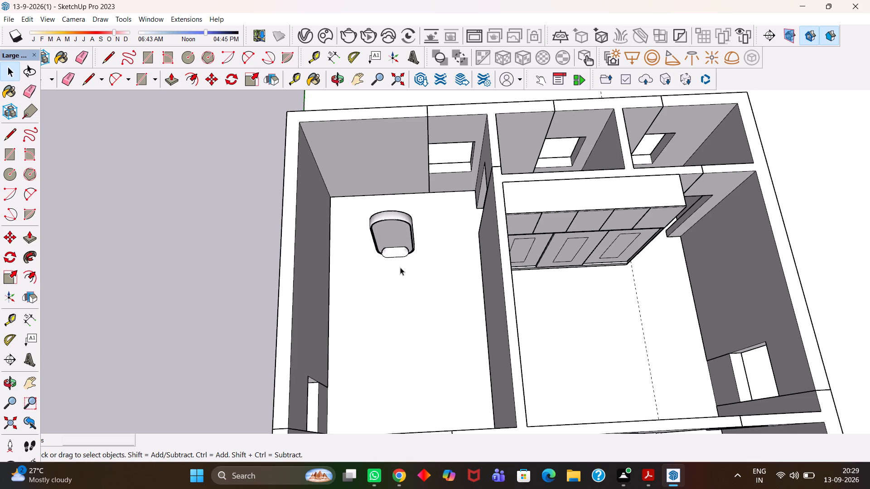
Select the placed mirror, examine its position against the surrounding walls of the large room, and clear the selection.
scroll(398, 256, "up", 2)
left_click(393, 242)
middle_click_drag(400, 252, 392, 242)
scroll(392, 242, "up", 2)
key("h")
left_click_drag(400, 215, 428, 341)
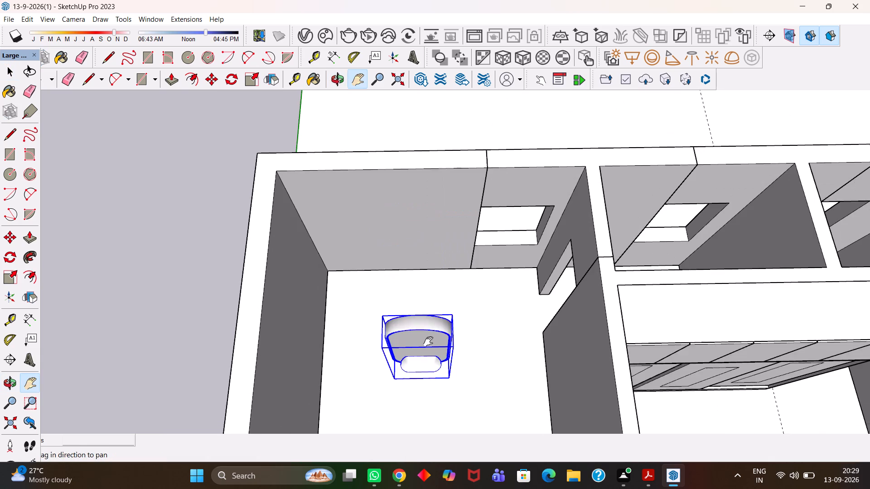
key("h")
scroll(428, 339, "down", 4)
middle_click_drag(478, 339, 416, 333)
key("h")
scroll(416, 333, "up", 2)
scroll(416, 333, "down", 4)
left_click_drag(399, 355, 431, 241)
scroll(422, 236, "down", 4)
middle_click_drag(416, 259, 435, 272)
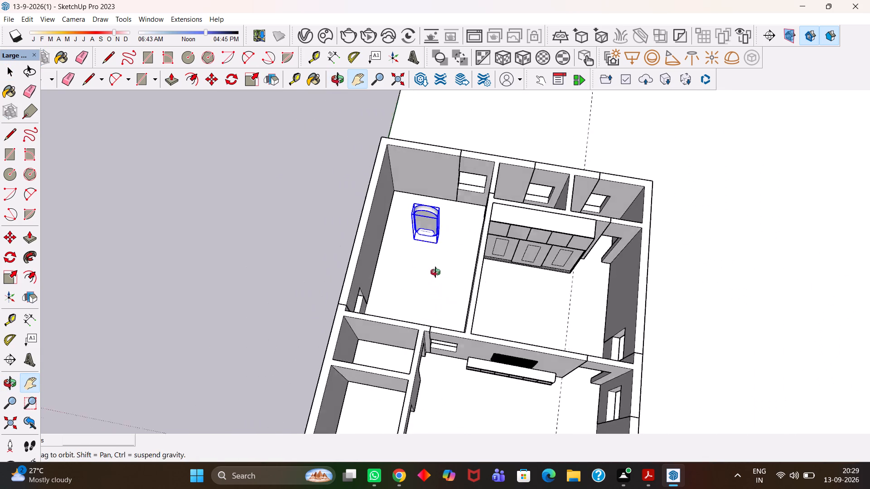
middle_click_drag(435, 272, 450, 280)
key("space")
left_click(284, 245)
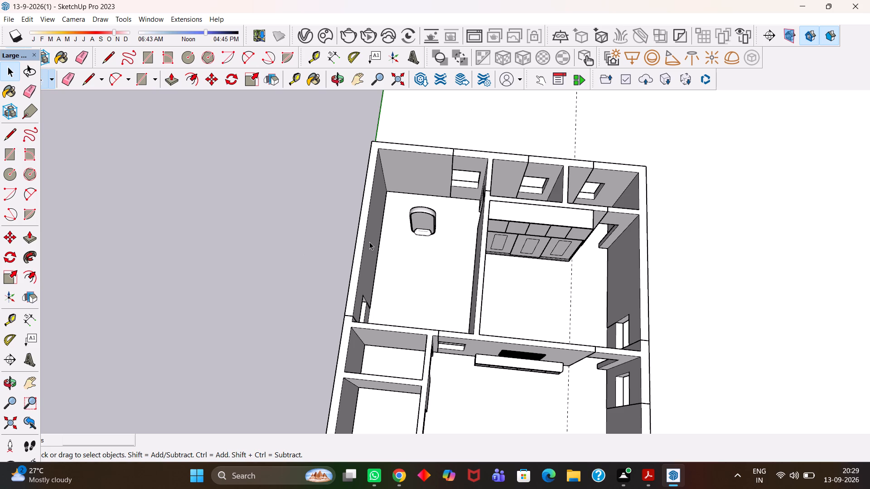
Move the living room sofa along the front wall, away from the entrance doorway and toward the small rooms.
scroll(383, 235, "down", 2)
scroll(477, 272, "up", 1)
scroll(445, 268, "down", 3)
middle_click_drag(430, 273, 448, 292)
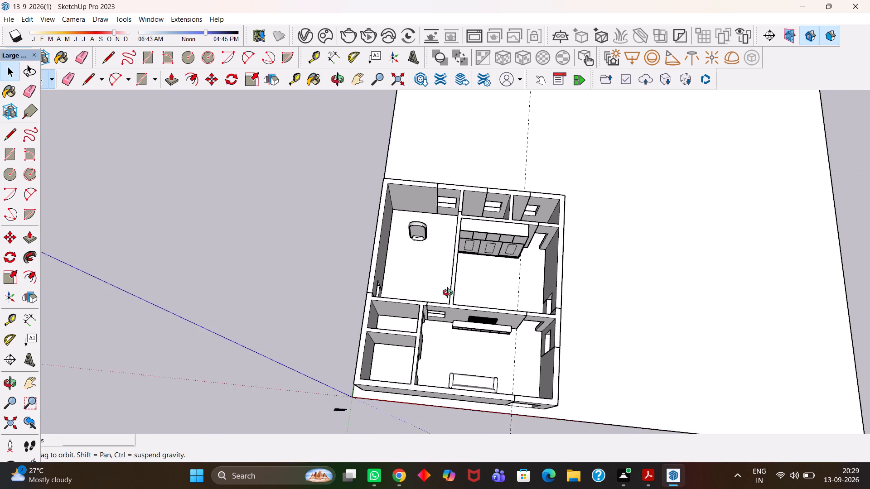
middle_click_drag(448, 292, 460, 303)
scroll(460, 303, "up", 5)
key("h")
left_click_drag(479, 336, 446, 242)
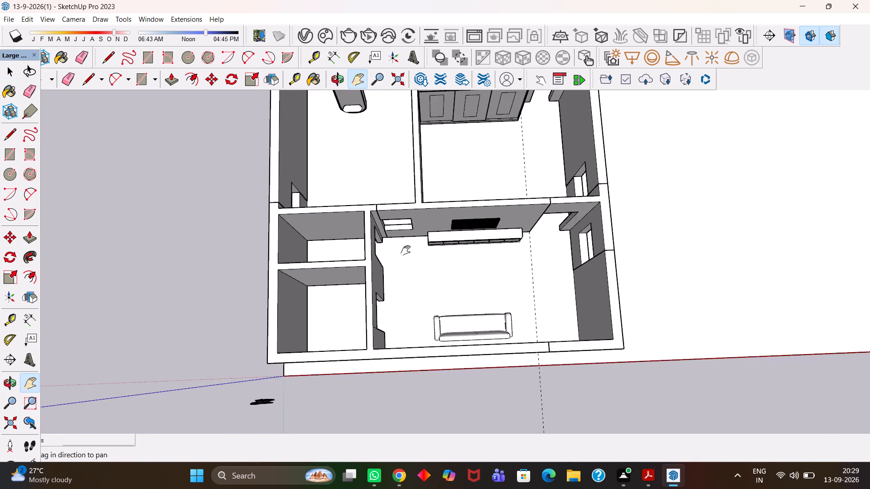
scroll(406, 250, "up", 3)
scroll(406, 250, "down", 2)
middle_click_drag(491, 307, 496, 315)
scroll(487, 305, "up", 2)
middle_click(496, 315)
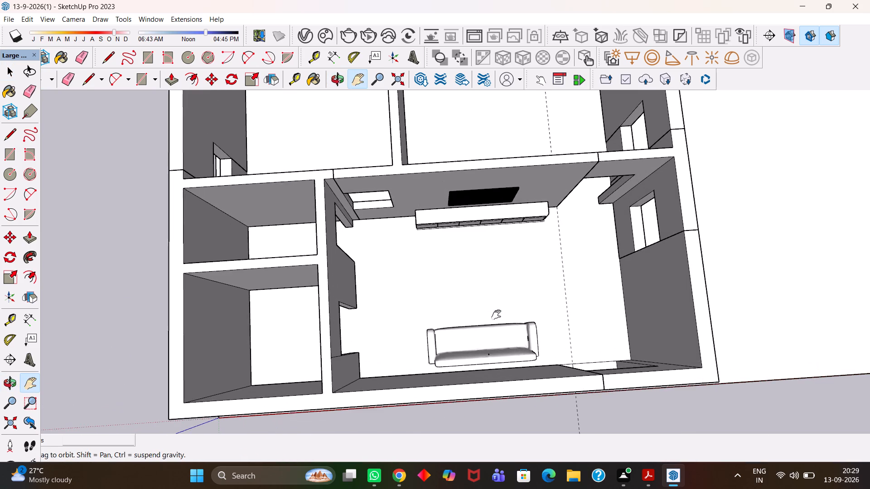
scroll(494, 325, "up", 2)
key("space")
left_click(484, 351)
scroll(484, 351, "up", 2)
key("m")
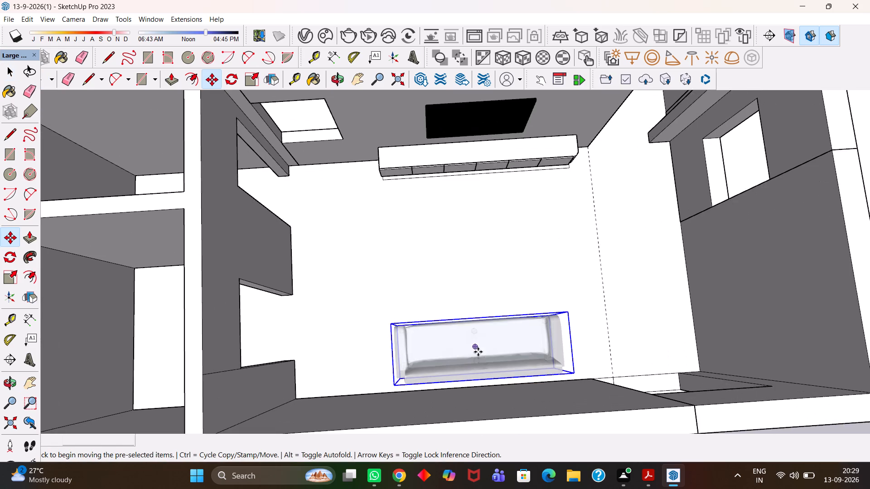
scroll(478, 352, "up", 2)
key("h")
left_click_drag(437, 351, 501, 265)
middle_click_drag(420, 272, 420, 306)
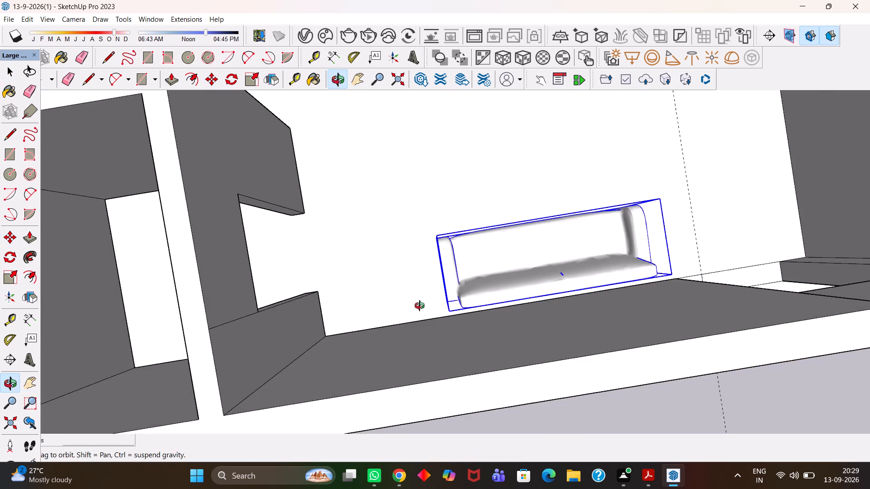
middle_click_drag(420, 306, 375, 285)
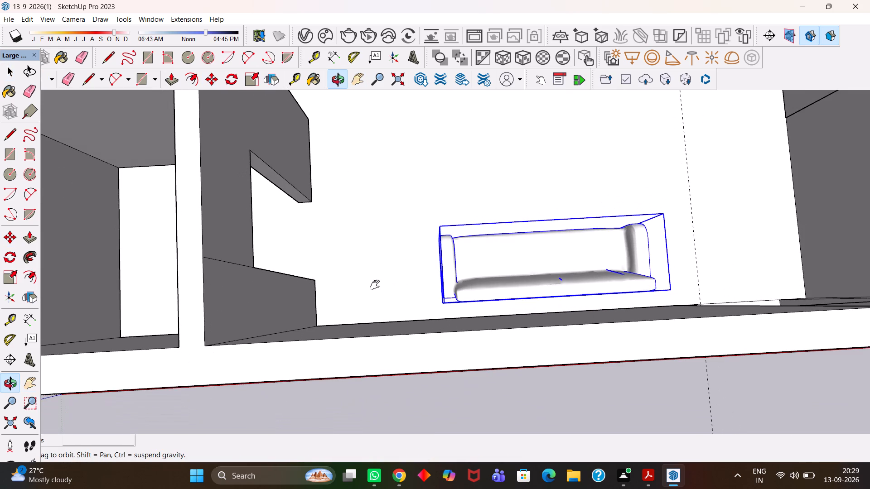
scroll(407, 287, "up", 3)
key("m")
scroll(426, 297, "up", 1)
left_click(454, 310)
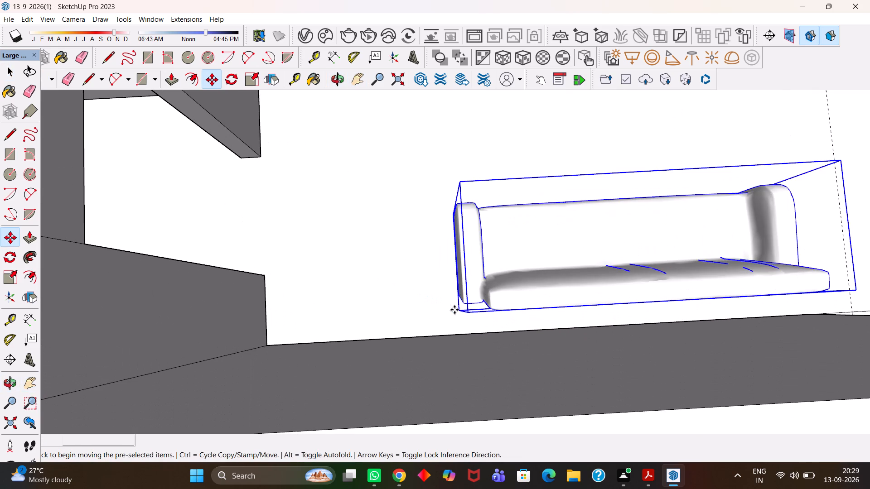
left_click(410, 318)
Examine the overall layout of the mirror's room, the wardrobe room and the living room from above.
key("h")
scroll(410, 318, "down", 5)
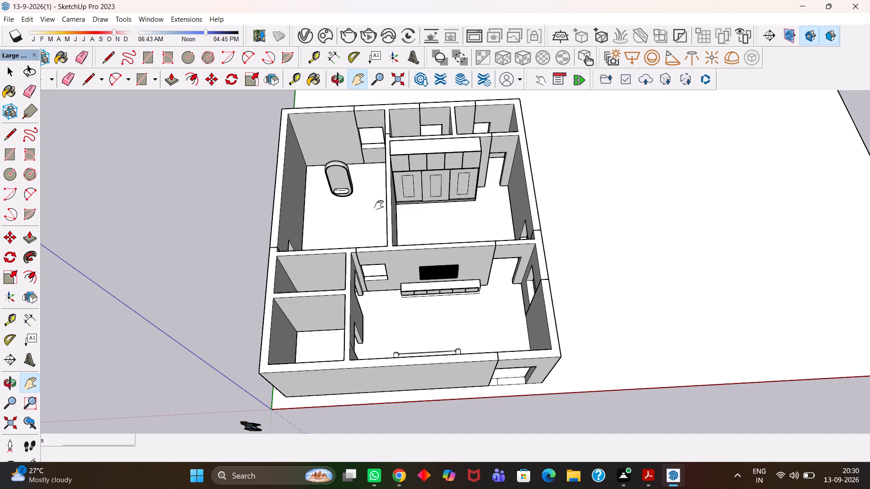
scroll(372, 203, "down", 4)
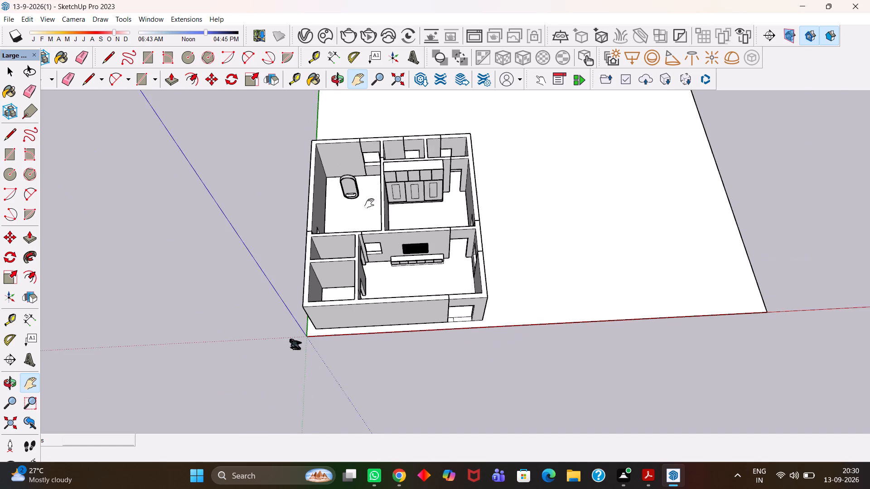
scroll(369, 203, "down", 3)
scroll(360, 202, "up", 5)
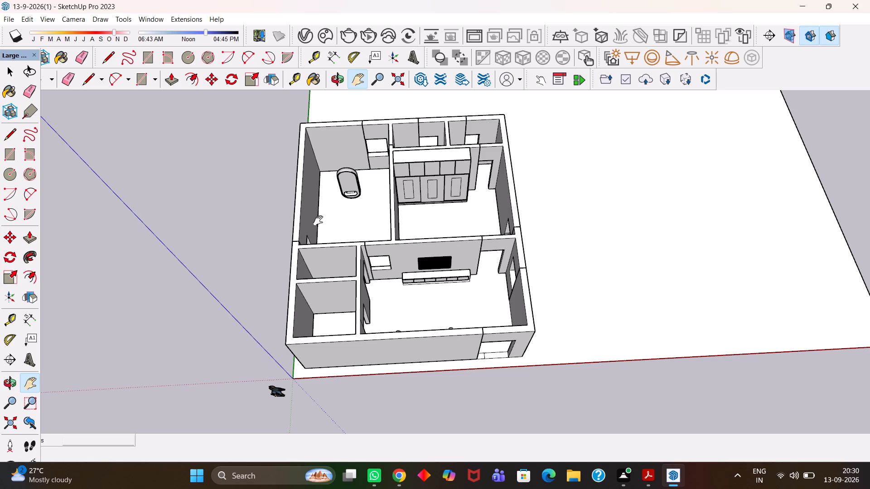
key("h")
scroll(468, 348, "up", 2)
scroll(440, 285, "up", 5)
scroll(424, 263, "down", 8)
scroll(421, 210, "up", 3)
middle_click_drag(421, 209, 423, 254)
scroll(423, 254, "up", 2)
scroll(423, 254, "down", 4)
left_click_drag(441, 227, 452, 244)
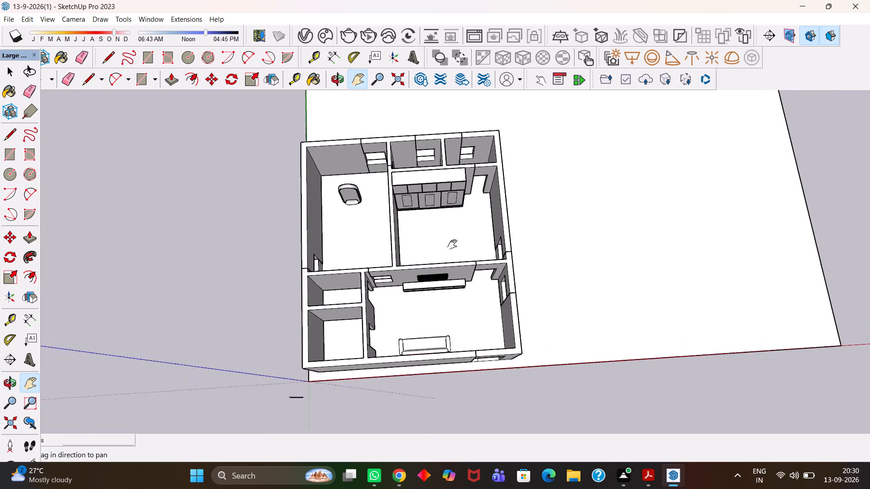
left_click_drag(452, 244, 467, 278)
scroll(411, 273, "up", 4)
scroll(378, 263, "down", 3)
middle_click_drag(379, 301, 367, 270)
scroll(367, 270, "up", 1)
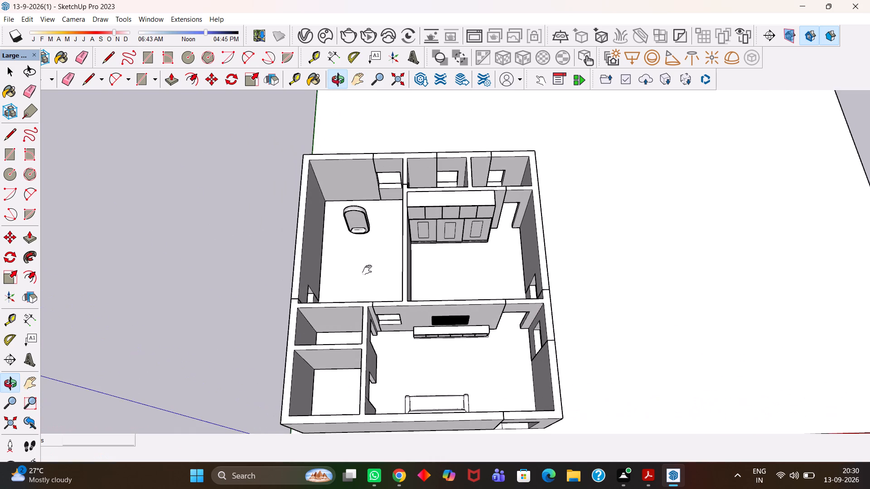
scroll(367, 270, "up", 1)
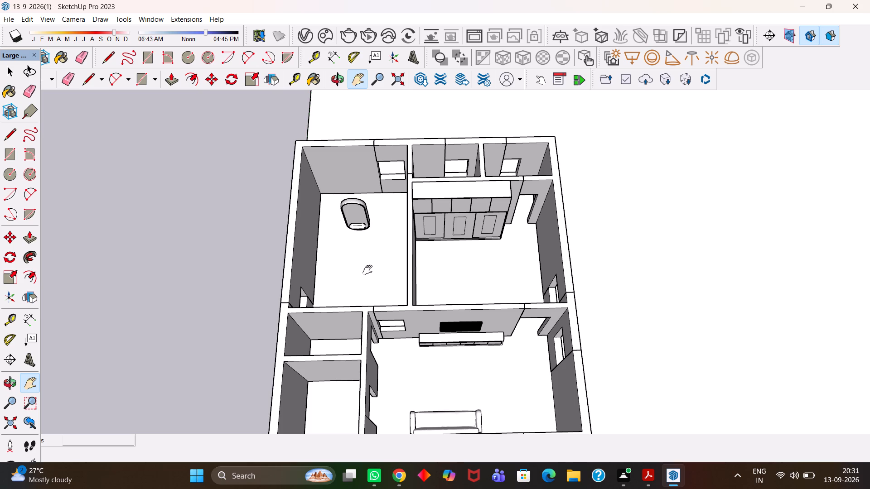
scroll(405, 272, "up", 4)
scroll(408, 273, "down", 6)
scroll(444, 321, "up", 6)
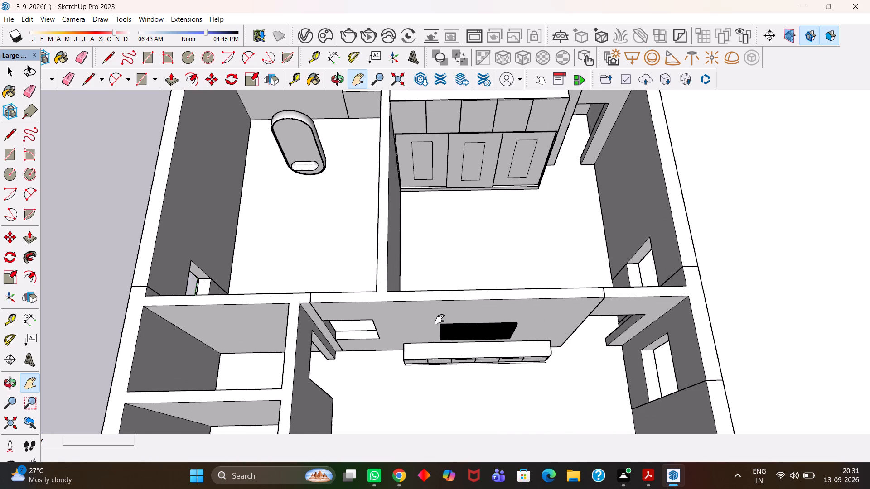
scroll(440, 319, "down", 2)
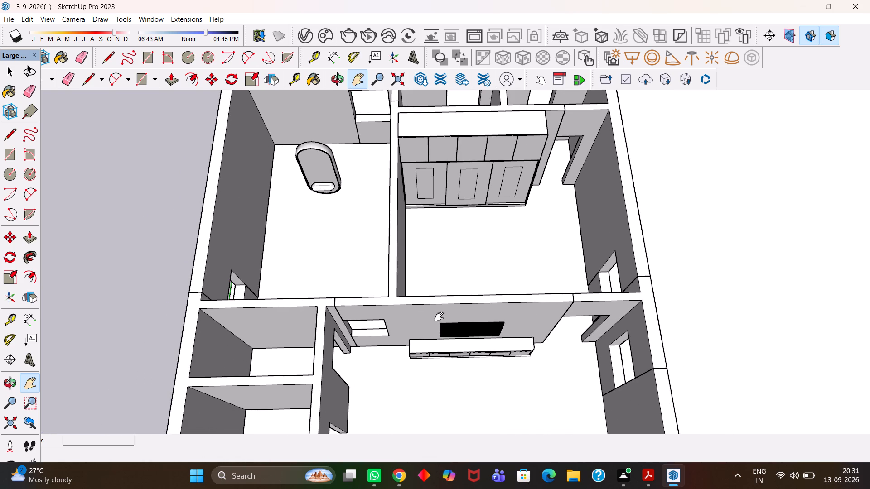
scroll(439, 316, "up", 1)
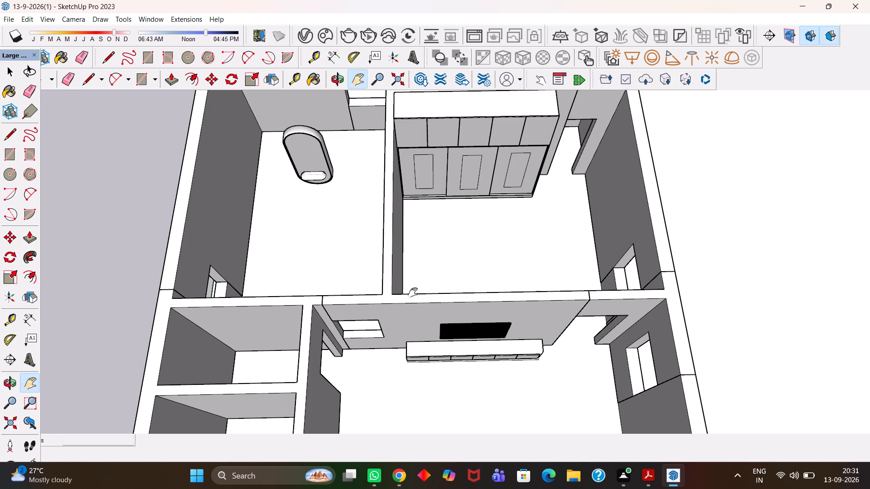
scroll(367, 263, "up", 1)
scroll(350, 248, "down", 10)
middle_click_drag(354, 251, 346, 265)
scroll(346, 265, "up", 6)
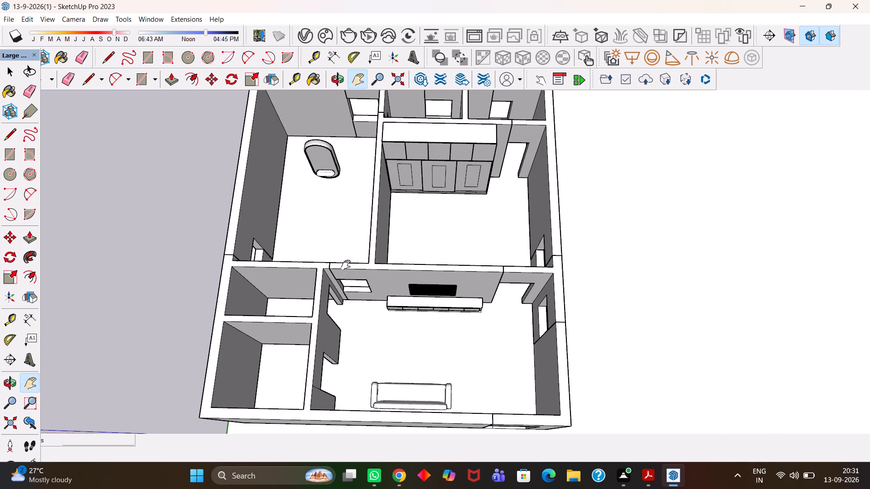
scroll(338, 254, "up", 3)
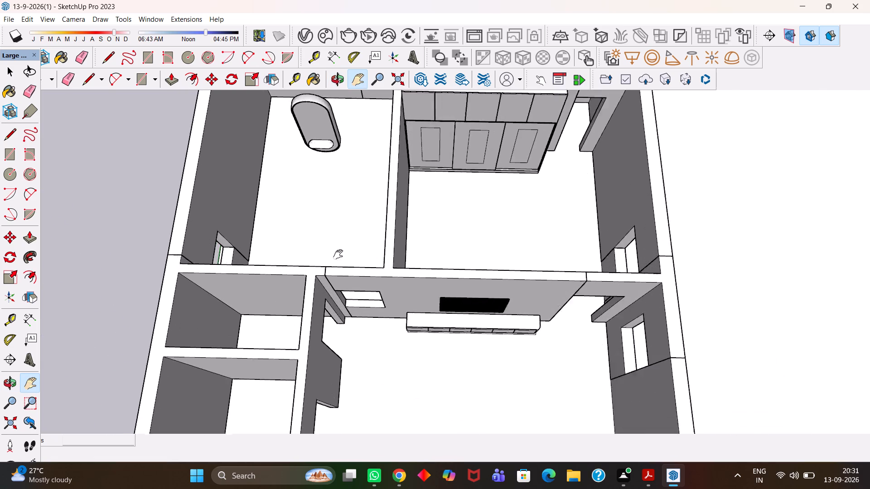
Examine the living room layout, including the sofa, TV unit and doorways, from above.
scroll(338, 254, "up", 1)
scroll(353, 249, "down", 7)
middle_click_drag(374, 310, 382, 273)
scroll(382, 273, "up", 2)
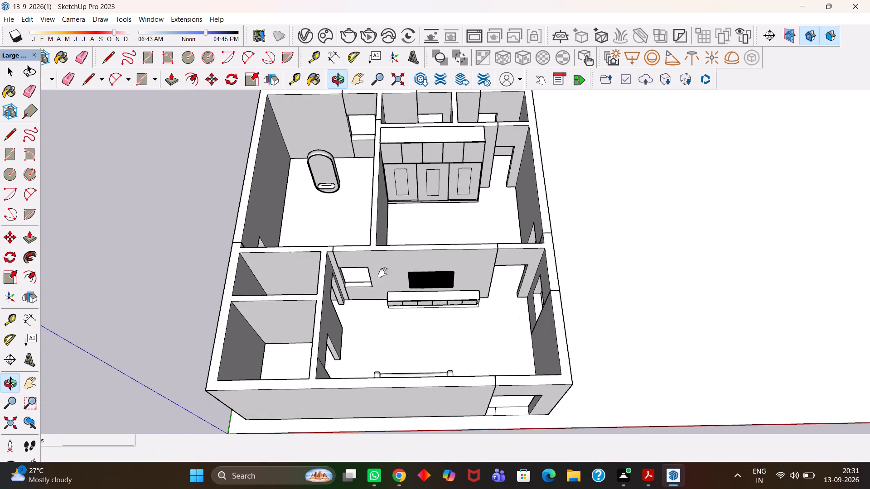
left_click_drag(446, 315, 449, 262)
middle_click_drag(450, 260, 449, 302)
scroll(449, 302, "up", 1)
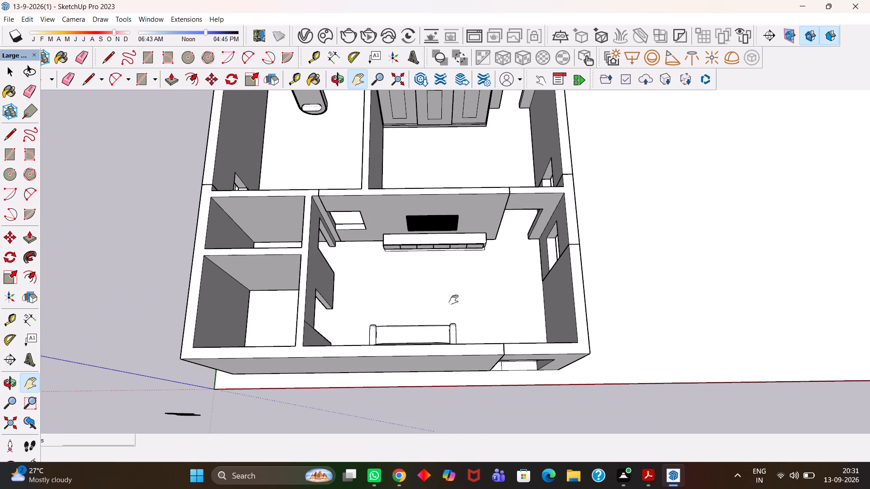
scroll(451, 287, "up", 5)
scroll(447, 286, "down", 2)
scroll(428, 278, "up", 2)
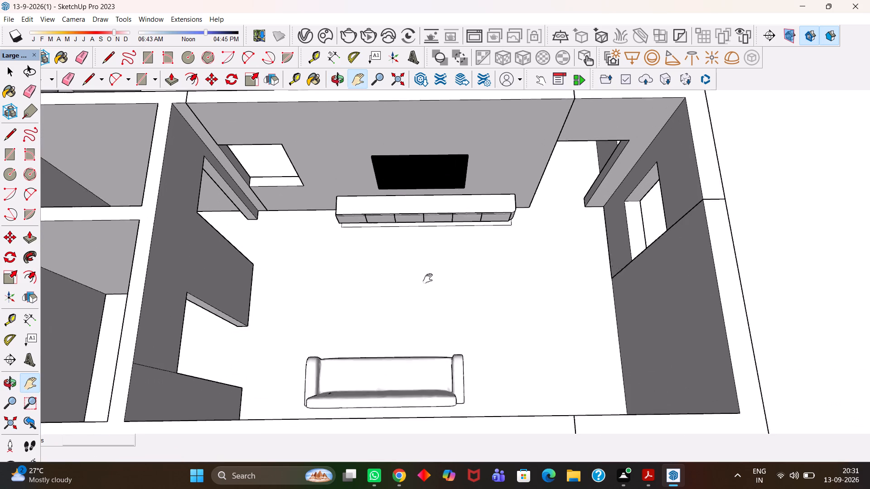
scroll(428, 278, "up", 4)
scroll(423, 254, "down", 3)
scroll(275, 205, "up", 1)
Examine the TV wall's corner beside the window and small rooms, and the surrounding room layout.
left_click_drag(247, 186, 262, 230)
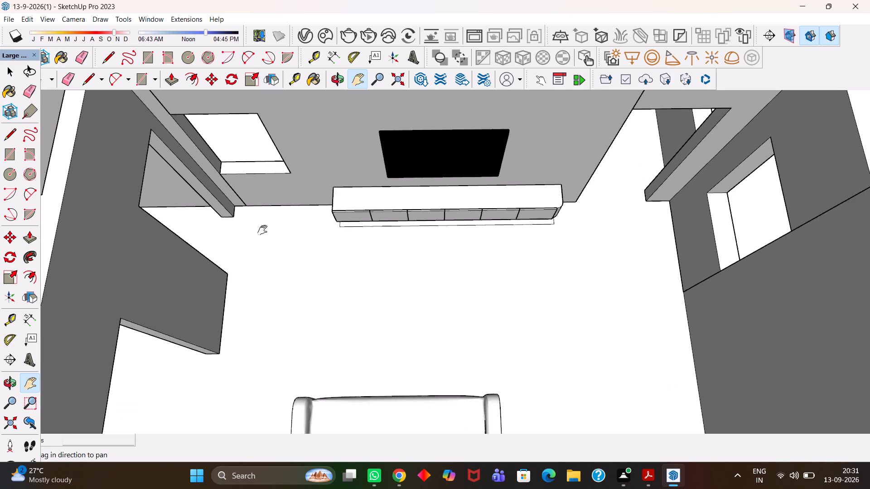
left_click_drag(262, 230, 275, 303)
scroll(205, 258, "up", 6)
left_click_drag(148, 232, 297, 278)
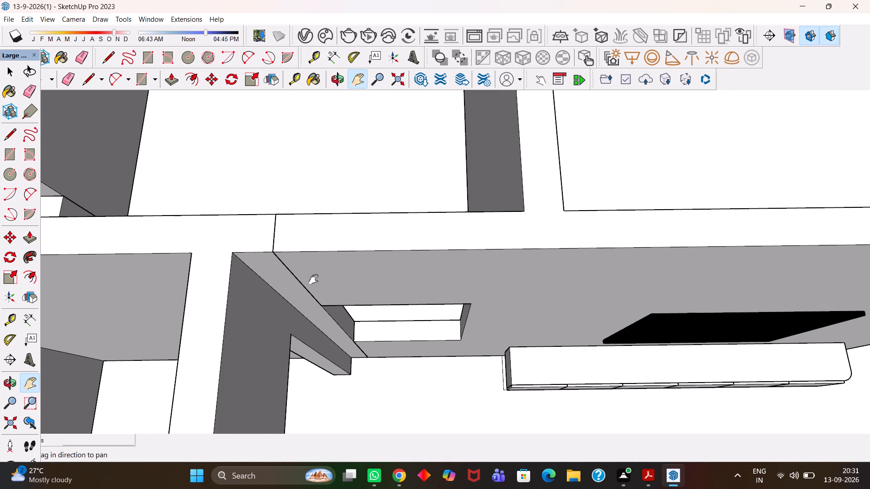
scroll(314, 279, "up", 5)
scroll(237, 239, "up", 3)
scroll(237, 236, "down", 2)
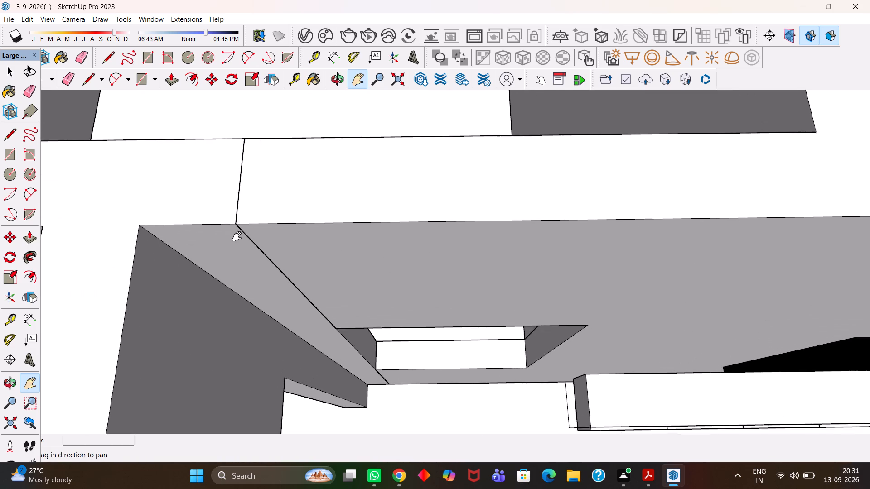
scroll(237, 236, "down", 20)
scroll(237, 236, "down", 4)
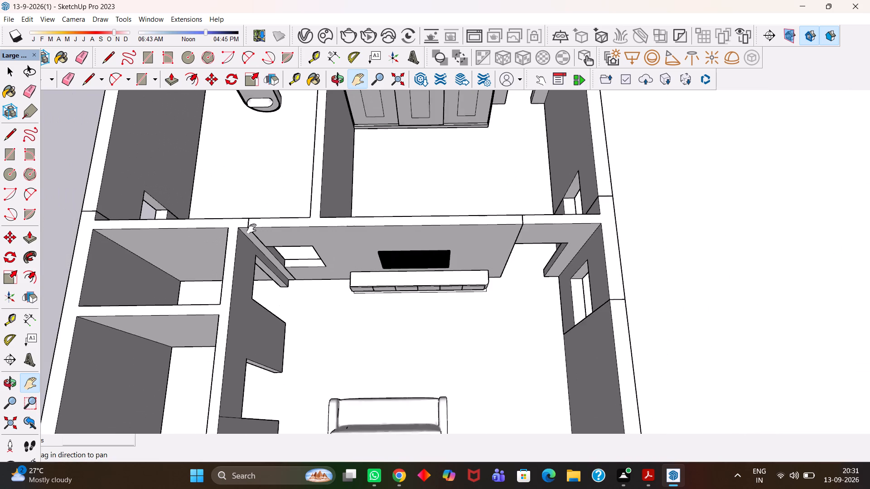
scroll(251, 229, "down", 8)
middle_click_drag(312, 286, 350, 210)
scroll(350, 210, "up", 2)
left_click_drag(338, 212, 438, 240)
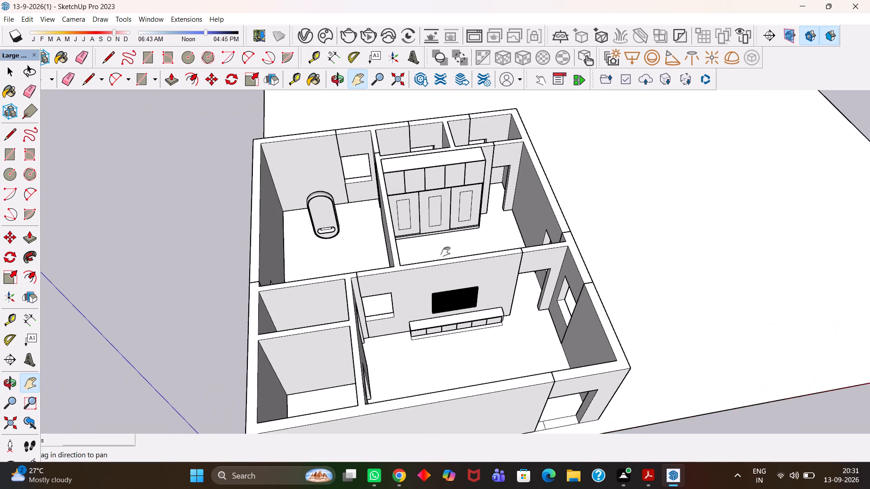
middle_click_drag(445, 253, 422, 253)
scroll(415, 248, "up", 3)
scroll(415, 248, "down", 4)
middle_click(415, 248)
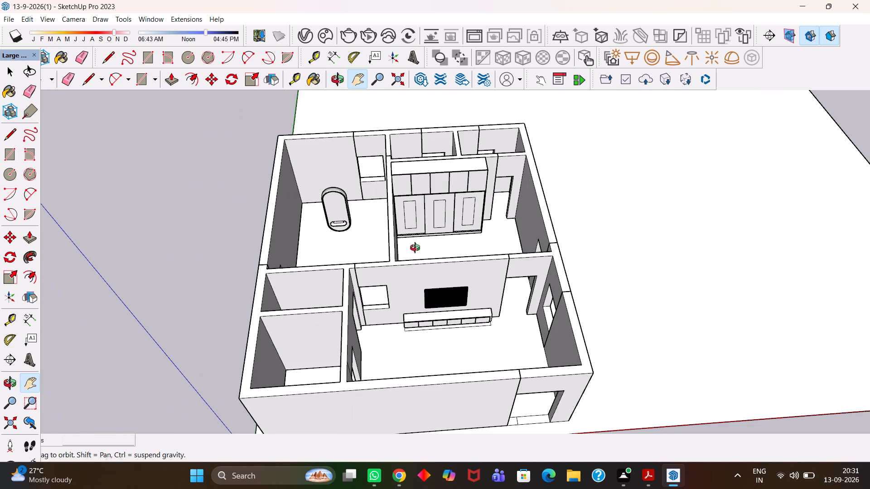
Save the house model.
key("ctrl+s")
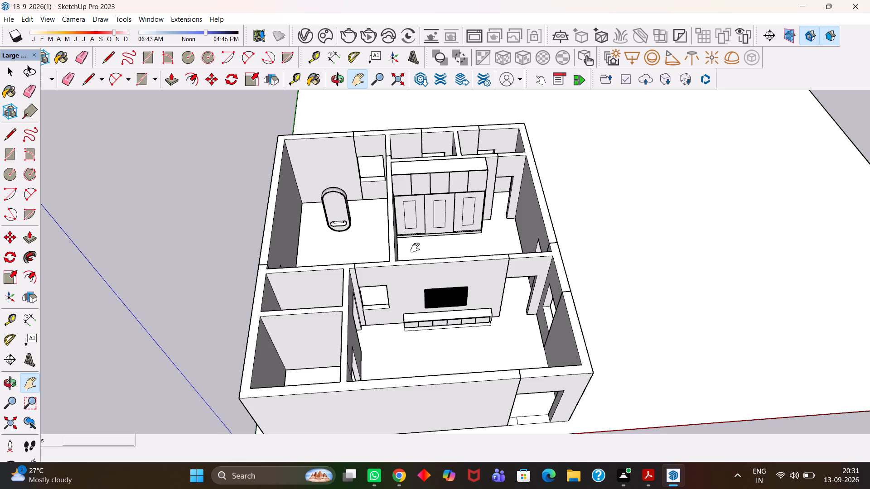
key("ctrl+s")
Move the wall mirror from the middle of the large room toward the back wall, near the outer side wall.
scroll(415, 248, "up", 5)
scroll(411, 244, "down", 5)
middle_click_drag(414, 225, 401, 324)
scroll(401, 324, "up", 4)
middle_click(401, 324)
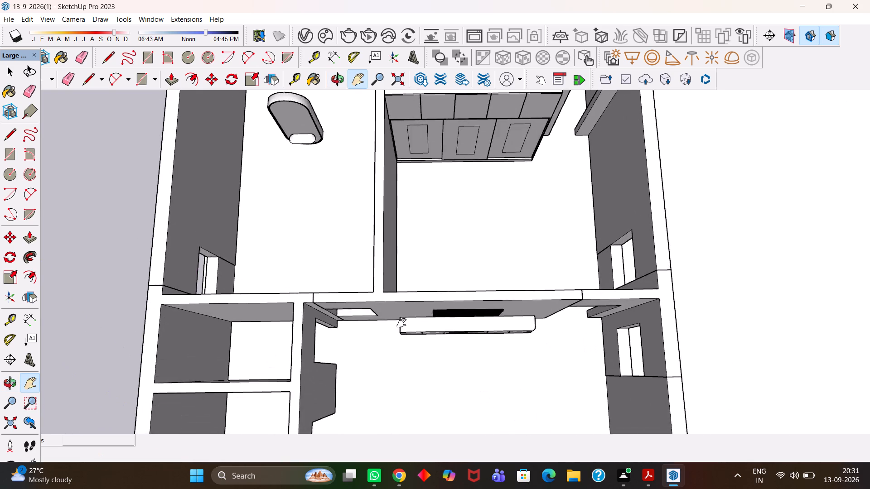
scroll(401, 323, "down", 4)
middle_click_drag(413, 350, 423, 286)
scroll(423, 286, "up", 1)
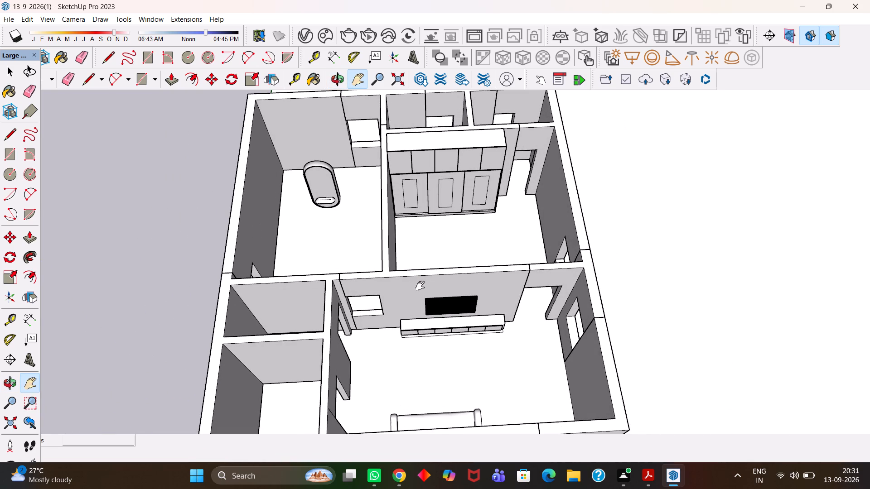
left_click_drag(365, 268, 408, 292)
scroll(347, 232, "up", 5)
left_click_drag(362, 218, 394, 292)
scroll(394, 293, "up", 3)
key("space")
left_click(402, 292)
middle_click_drag(403, 289, 454, 298)
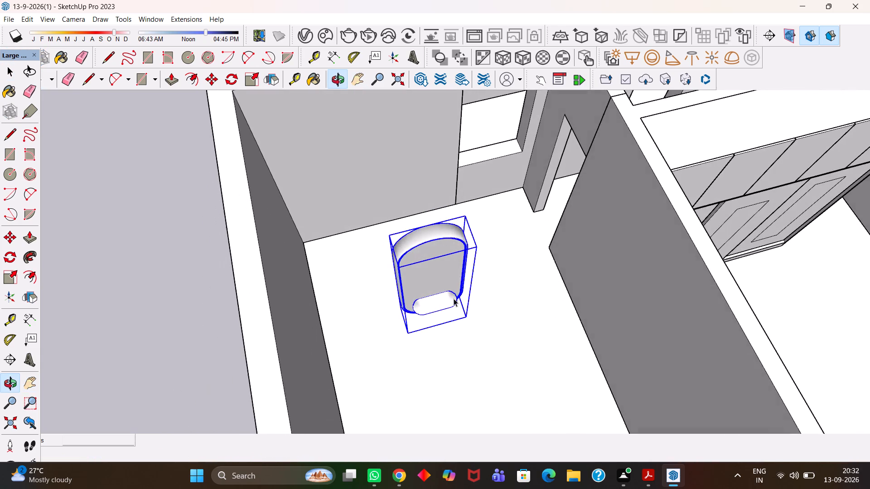
key("m")
scroll(377, 284, "up", 4)
middle_click_drag(407, 297, 476, 322)
key("m")
left_click(420, 327)
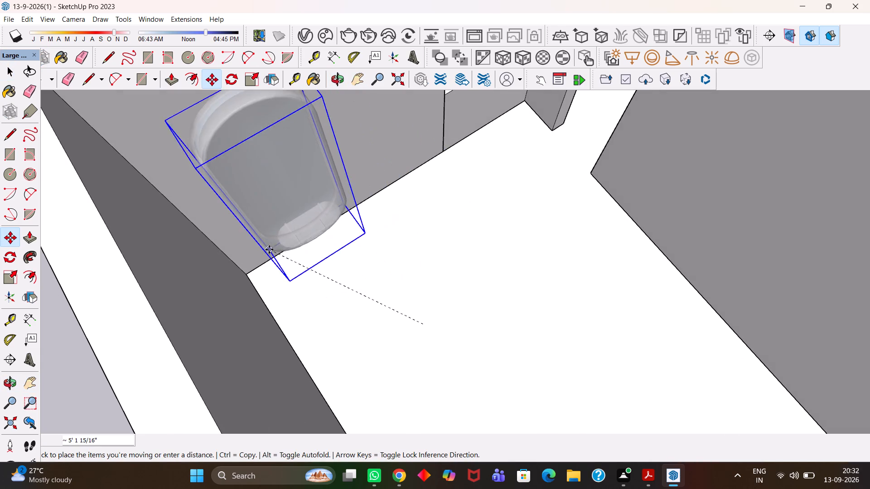
left_click(292, 251)
Move the mirror about 2' 6 1/4" more from its lower rear corner, onto the back wall's face.
scroll(278, 254, "up", 3)
middle_click_drag(308, 259, 362, 252)
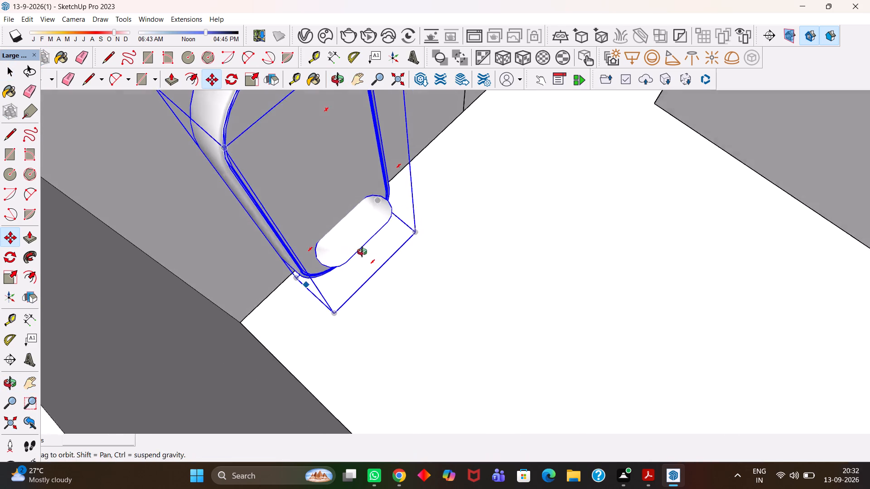
middle_click_drag(362, 252, 363, 250)
left_click(294, 281)
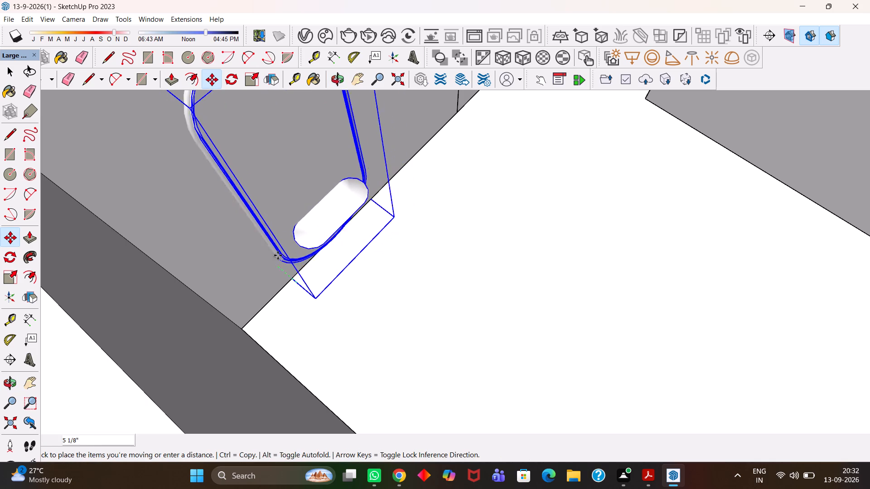
left_click(266, 225)
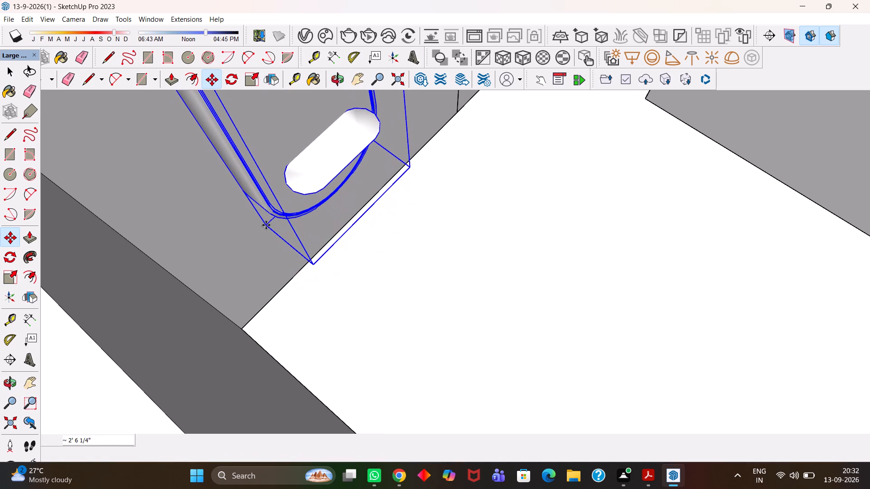
Save the model with the mirror in its new position on the back wall.
scroll(266, 238, "down", 4)
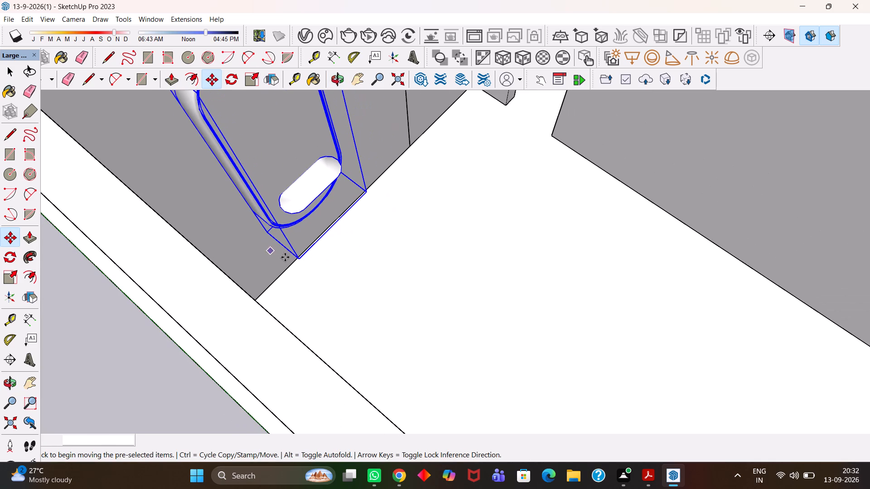
scroll(348, 281, "down", 10)
middle_click_drag(486, 337, 402, 345)
key("h")
scroll(397, 346, "down", 5)
middle_click_drag(450, 333, 411, 323)
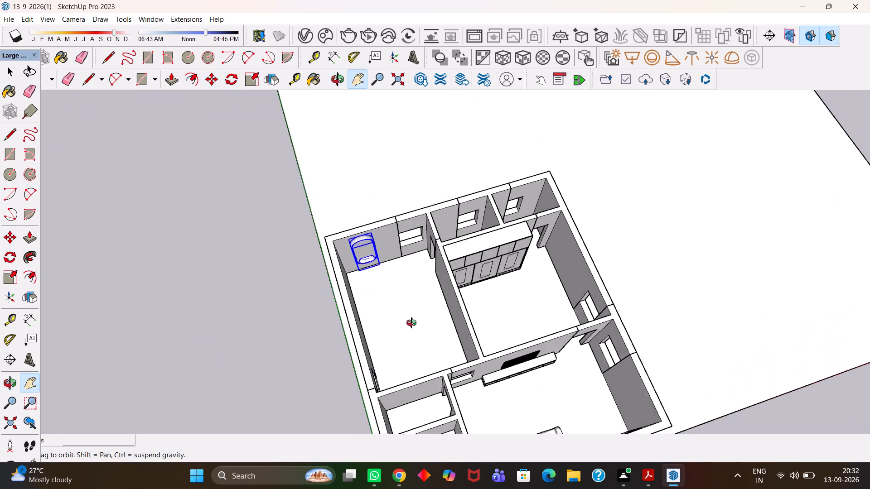
middle_click_drag(411, 323, 411, 323)
scroll(411, 323, "down", 1)
key("ctrl+s")
Clear the mirror selection and examine the furnished rooms from above, from the whole house down to the living room.
scroll(391, 309, "down", 5)
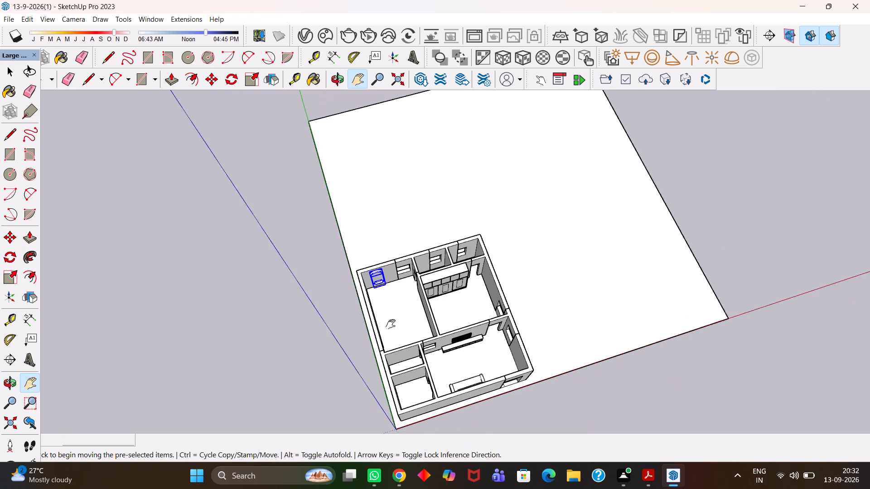
scroll(391, 324, "down", 1)
scroll(300, 304, "up", 2)
key("space")
left_click(298, 306)
middle_click_drag(387, 331, 343, 329)
scroll(343, 329, "up", 3)
key("h")
left_click_drag(491, 352, 450, 336)
scroll(449, 336, "up", 3)
scroll(449, 335, "down", 3)
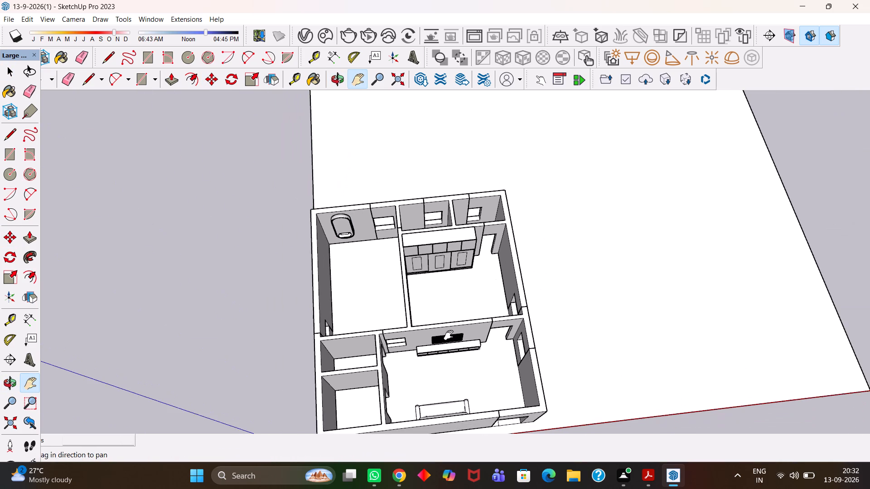
scroll(449, 335, "down", 6)
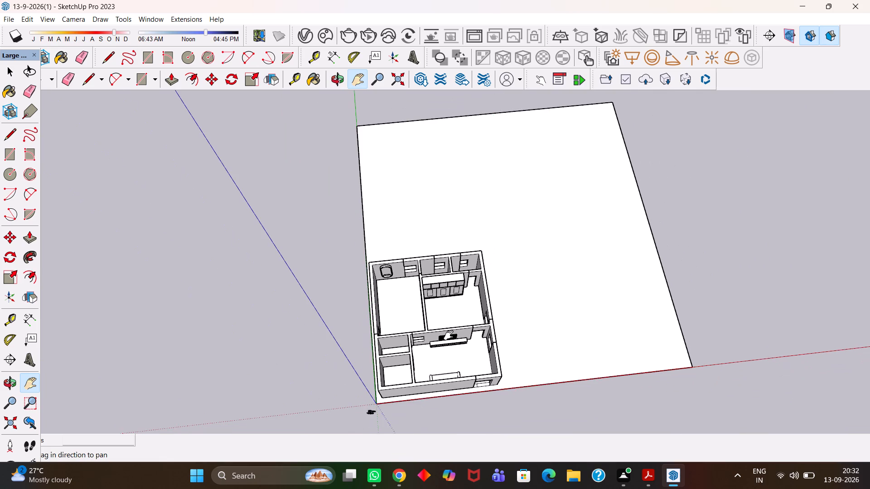
scroll(449, 335, "up", 2)
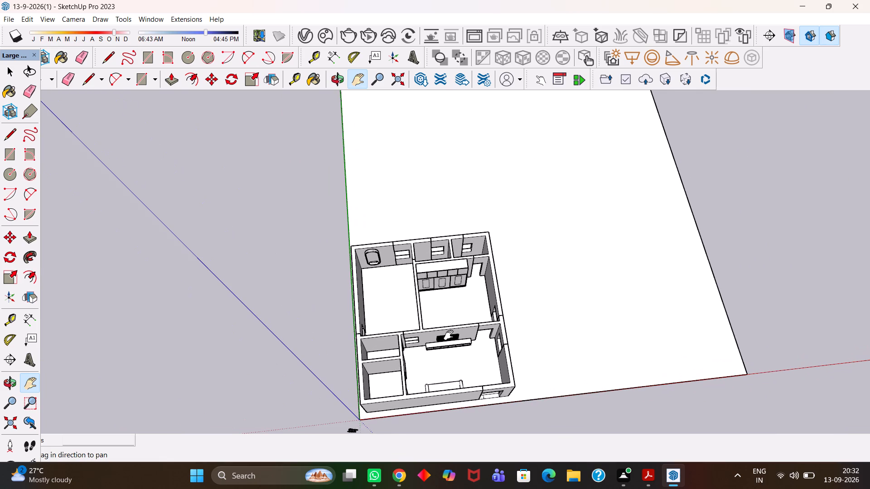
scroll(449, 335, "up", 3)
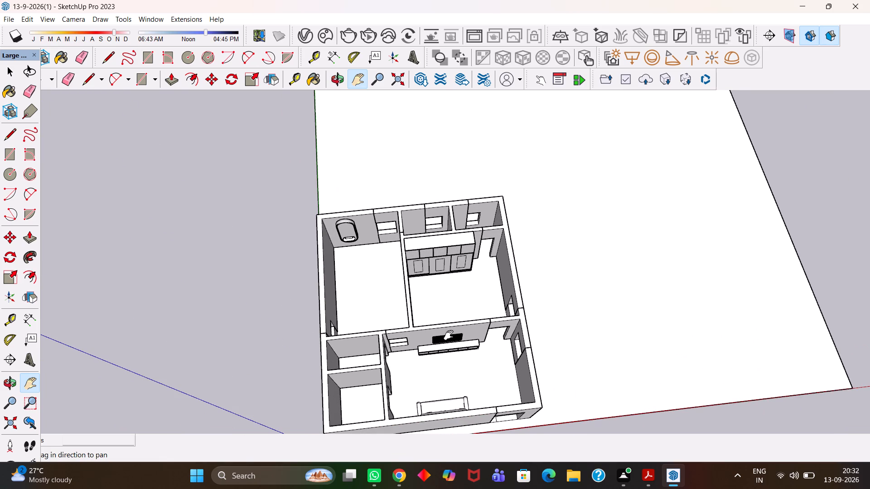
scroll(449, 335, "up", 4)
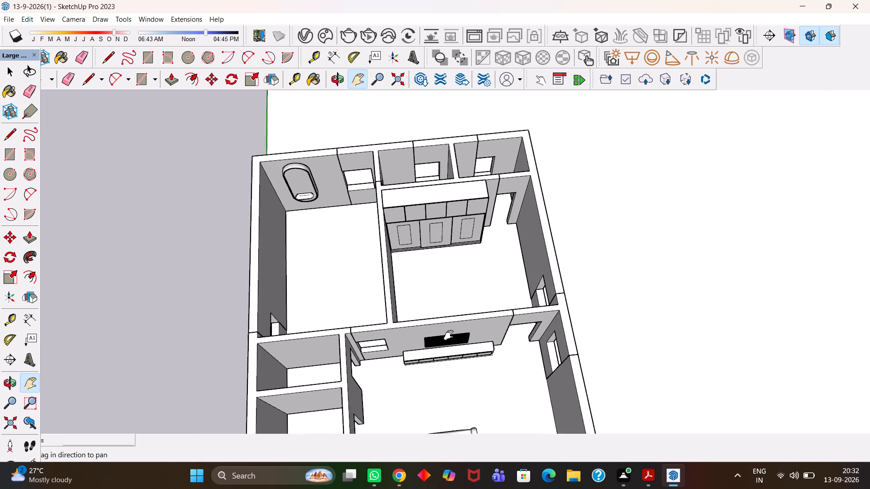
scroll(449, 335, "down", 3)
middle_click_drag(464, 355, 438, 340)
scroll(438, 340, "up", 3)
left_click_drag(445, 355, 464, 255)
scroll(454, 273, "up", 3)
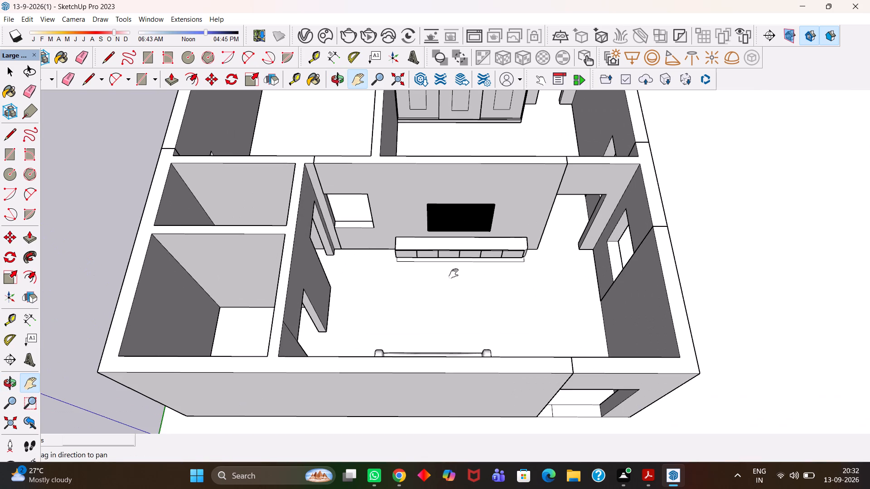
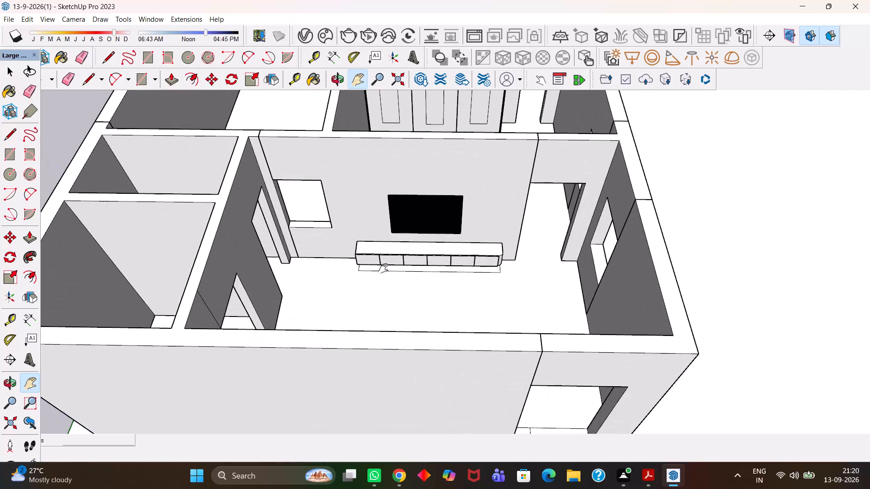
Examine the living room, the small side rooms and the two rear rooms with the mirror and wardrobe from above.
middle_click_drag(355, 227, 375, 272)
scroll(378, 257, "up", 1)
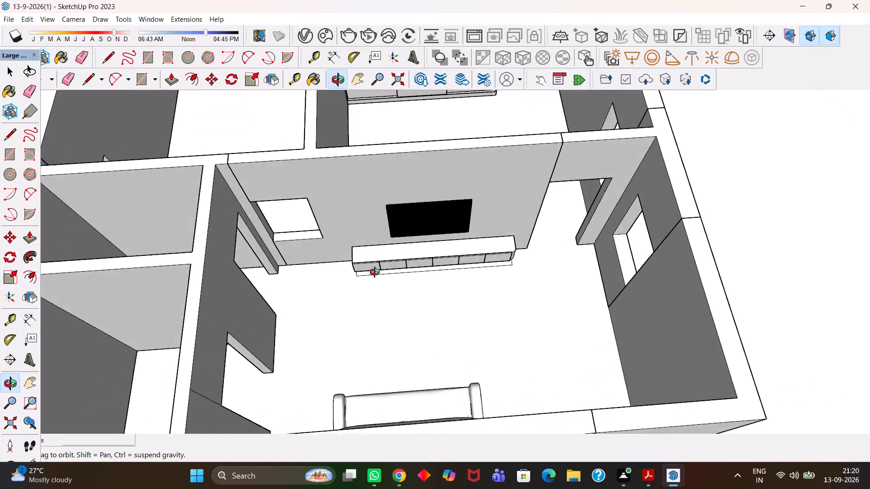
middle_click_drag(375, 272, 365, 274)
scroll(365, 274, "up", 2)
scroll(365, 274, "down", 5)
middle_click_drag(396, 262, 393, 305)
scroll(394, 306, "up", 3)
scroll(394, 305, "down", 4)
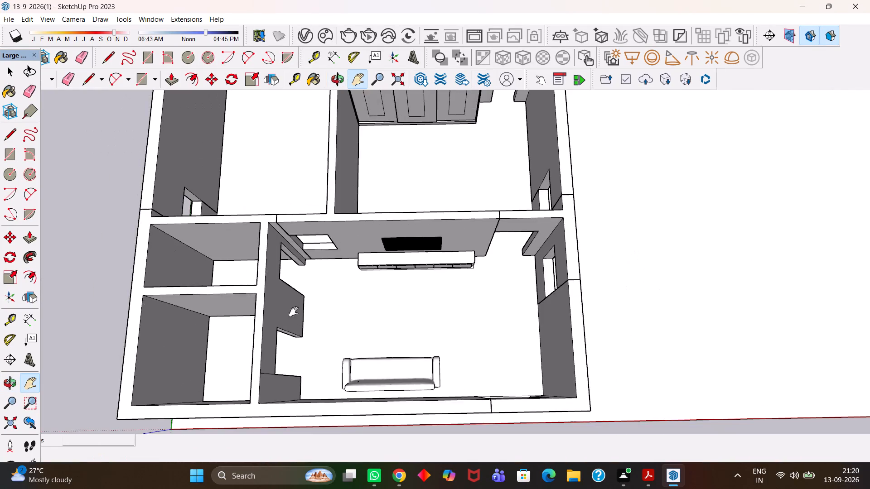
left_click_drag(262, 296, 400, 278)
scroll(380, 316, "up", 6)
left_click_drag(324, 327, 395, 254)
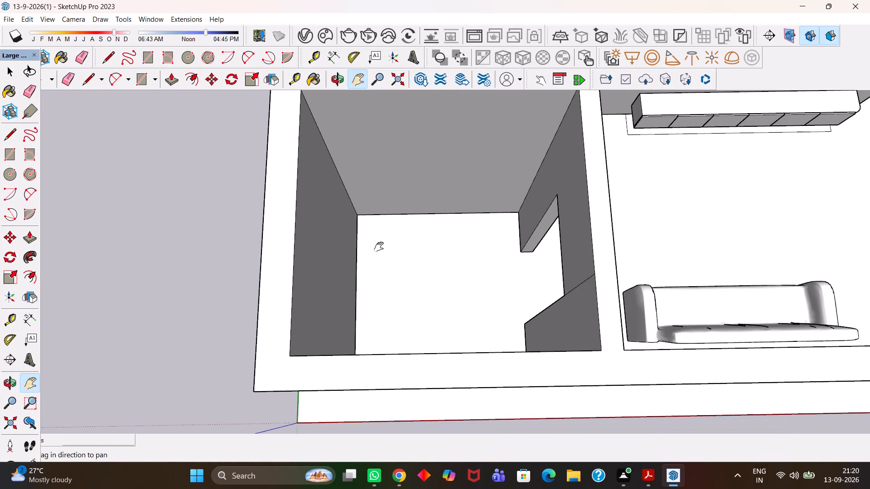
scroll(362, 249, "down", 6)
left_click_drag(469, 192, 427, 350)
left_click_drag(397, 238, 397, 315)
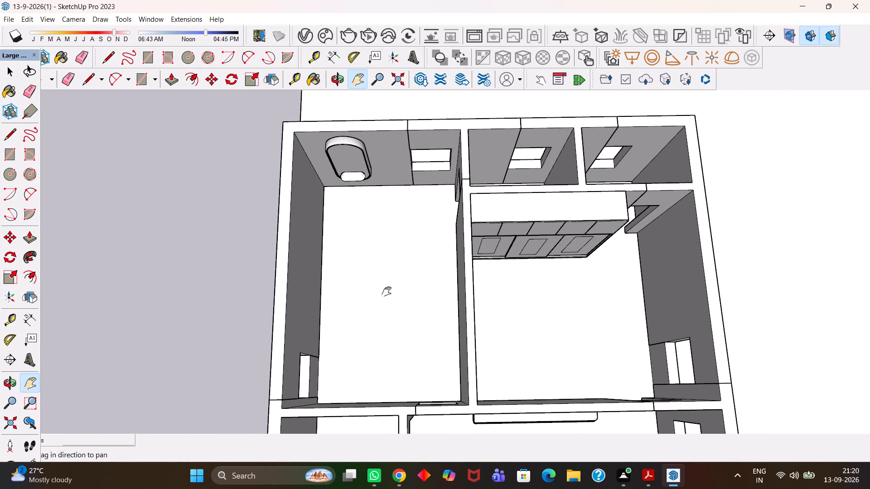
scroll(383, 202, "up", 2)
scroll(383, 202, "down", 5)
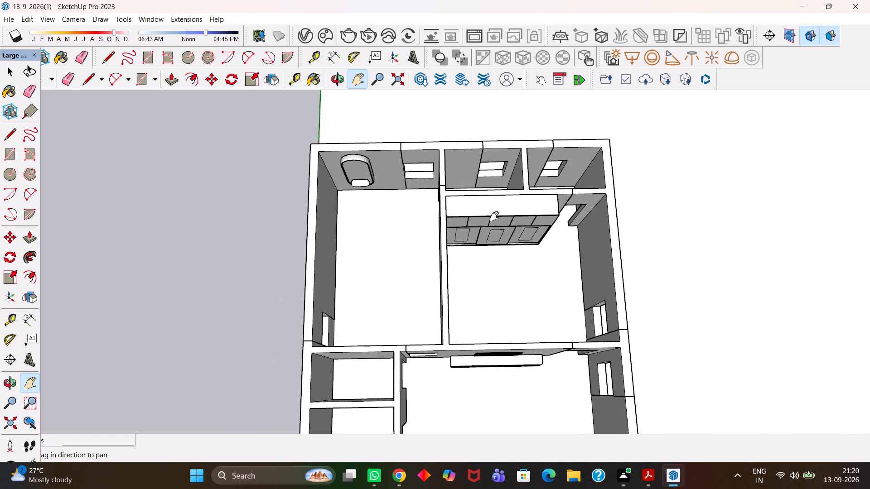
left_click_drag(497, 216, 393, 261)
scroll(393, 261, "up", 2)
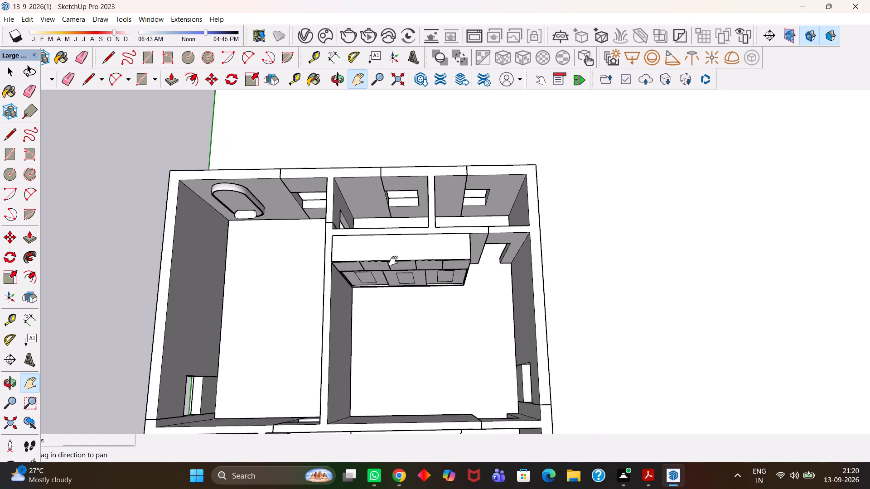
scroll(393, 261, "up", 1)
scroll(393, 261, "down", 1)
scroll(393, 261, "up", 6)
scroll(401, 265, "down", 4)
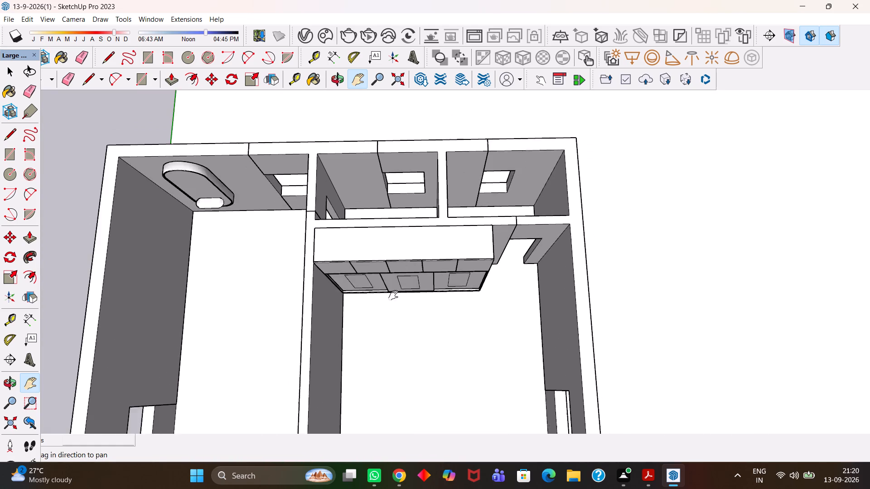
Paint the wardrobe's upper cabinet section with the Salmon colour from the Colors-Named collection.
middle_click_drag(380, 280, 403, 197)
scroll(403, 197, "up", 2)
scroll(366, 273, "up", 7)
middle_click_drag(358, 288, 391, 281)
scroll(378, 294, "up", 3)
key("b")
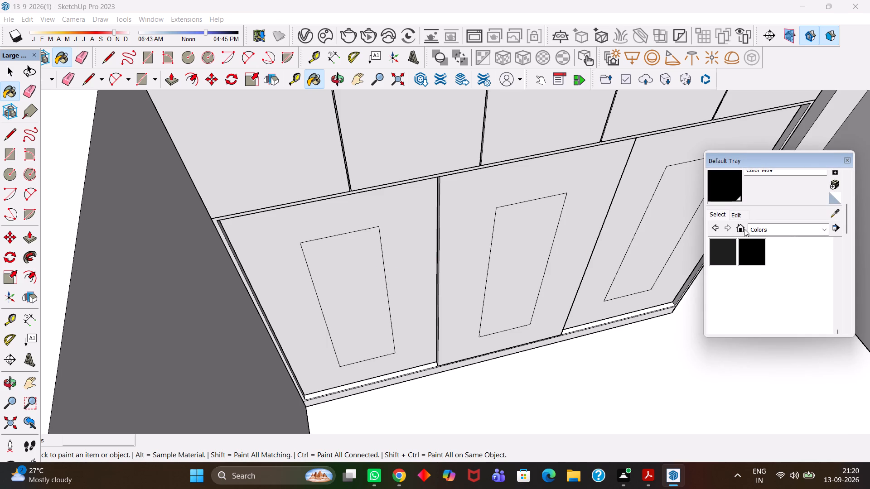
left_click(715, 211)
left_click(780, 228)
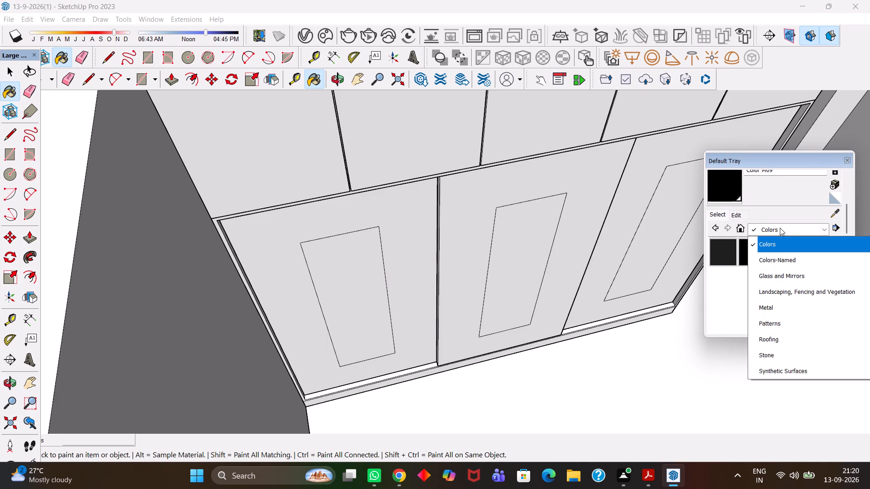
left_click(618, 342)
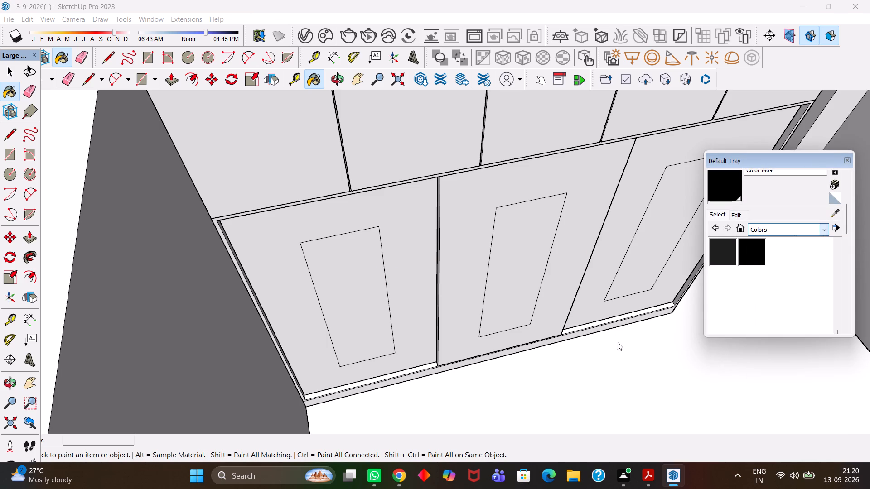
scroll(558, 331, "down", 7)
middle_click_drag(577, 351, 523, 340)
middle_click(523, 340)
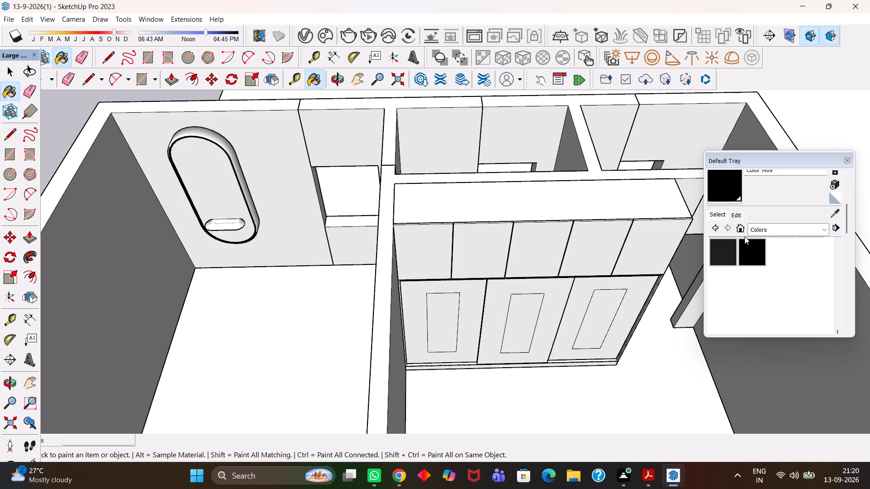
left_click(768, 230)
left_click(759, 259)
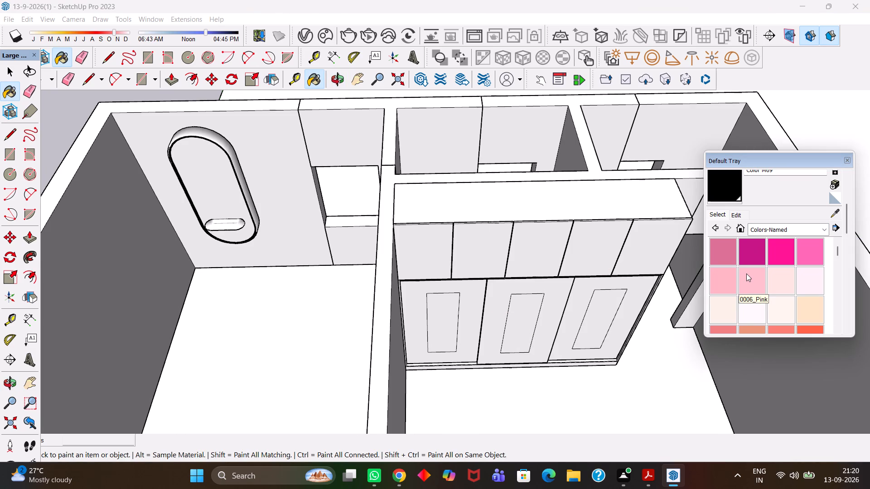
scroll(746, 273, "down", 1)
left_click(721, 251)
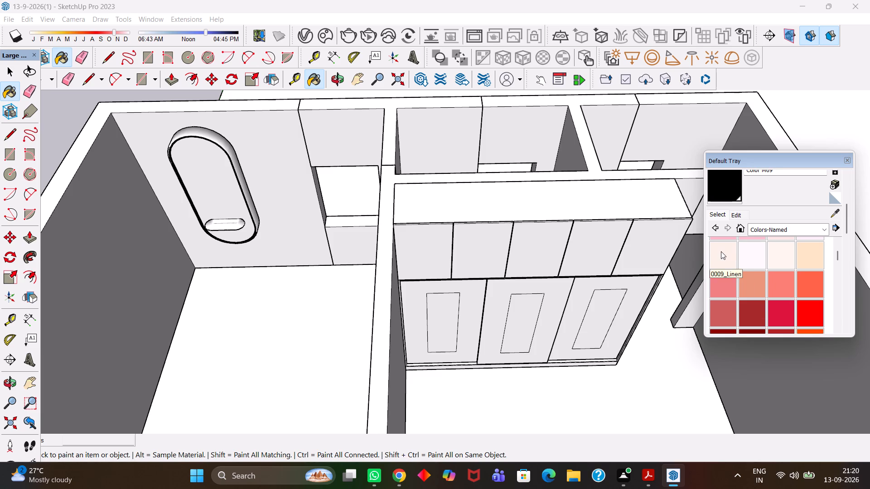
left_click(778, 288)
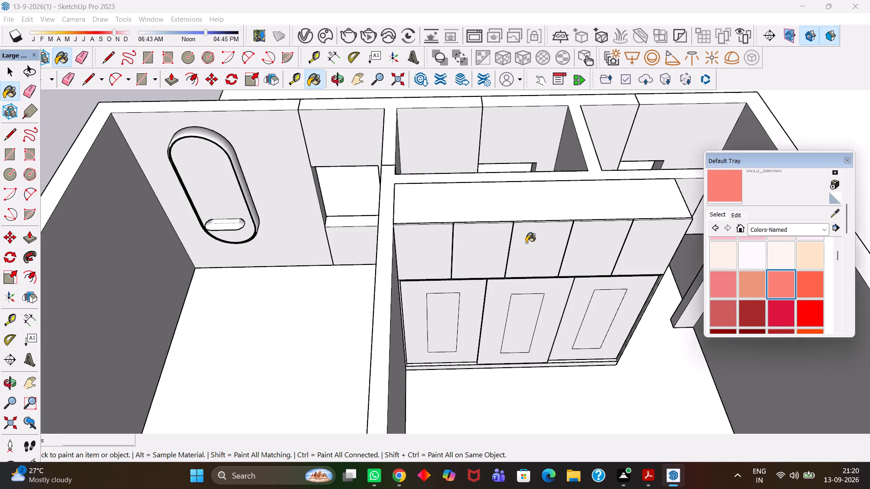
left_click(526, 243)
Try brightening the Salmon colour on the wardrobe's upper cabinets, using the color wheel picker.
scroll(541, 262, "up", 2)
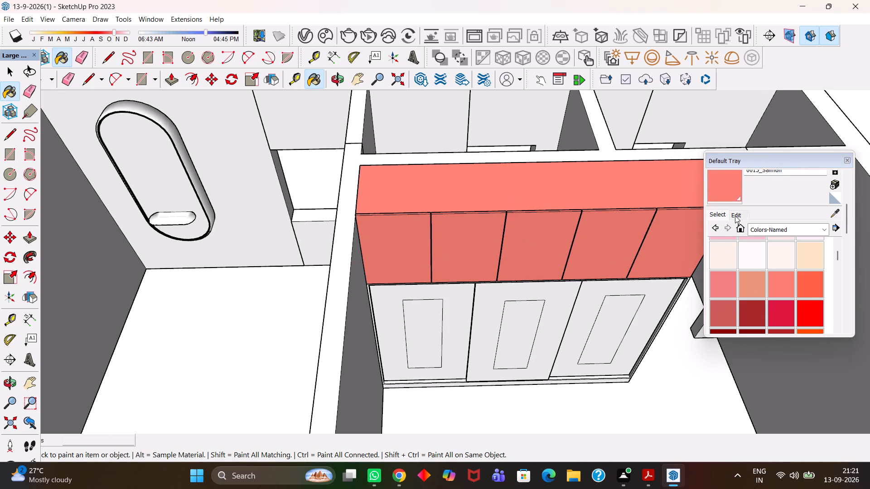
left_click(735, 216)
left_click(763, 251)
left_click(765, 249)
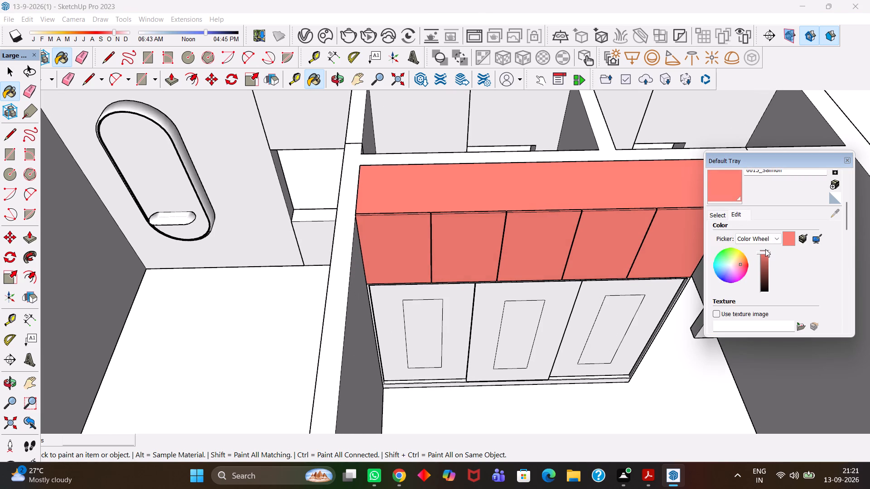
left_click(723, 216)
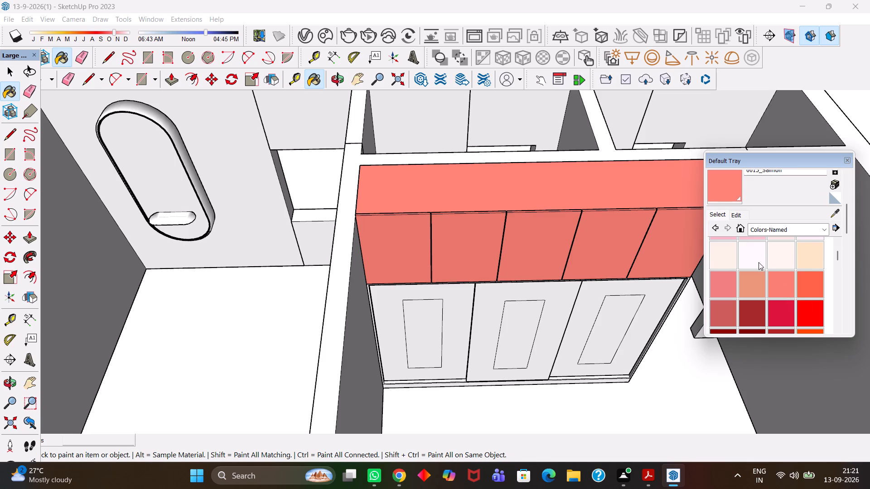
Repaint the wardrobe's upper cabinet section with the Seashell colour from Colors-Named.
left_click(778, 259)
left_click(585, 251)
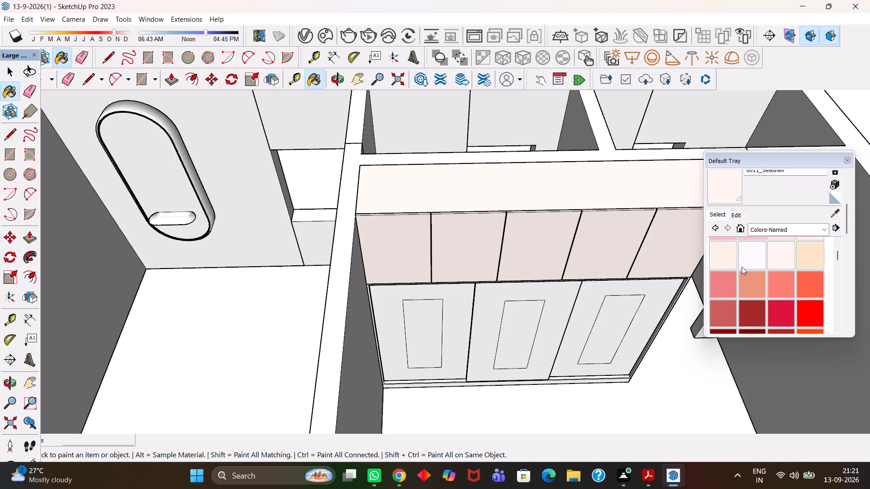
Repaint the wardrobe's upper cabinet section with the Pink colour from Colors-Named.
scroll(774, 274, "up", 1)
left_click(757, 278)
left_click(598, 235)
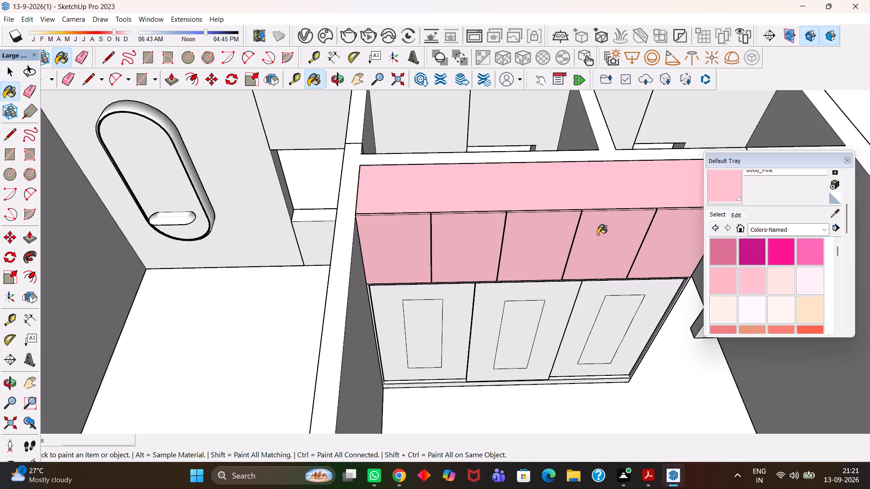
scroll(570, 235, "up", 1)
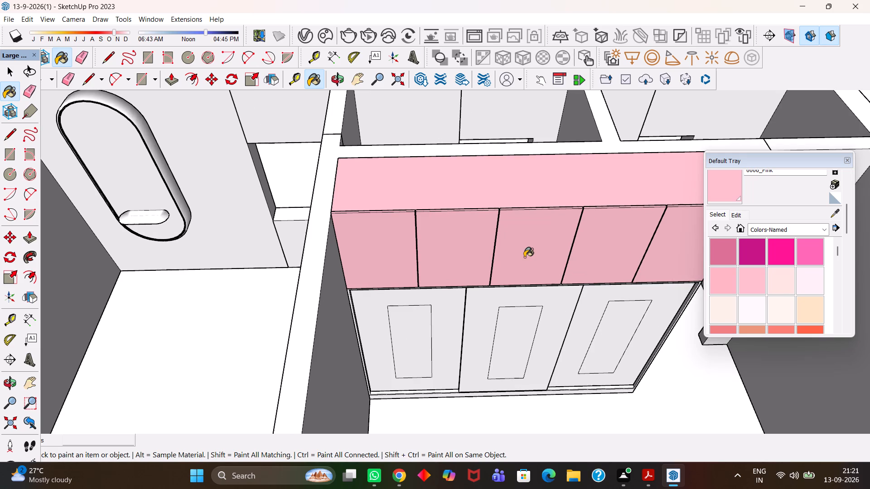
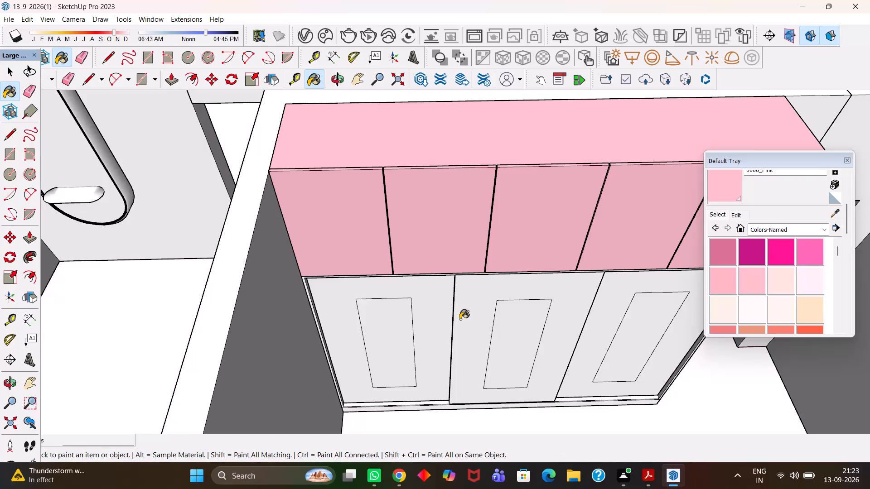
Paint the wardrobe's lower sliding-door section and its upper cabinet section with the MistyRose colour from Colors-Named.
left_click(789, 283)
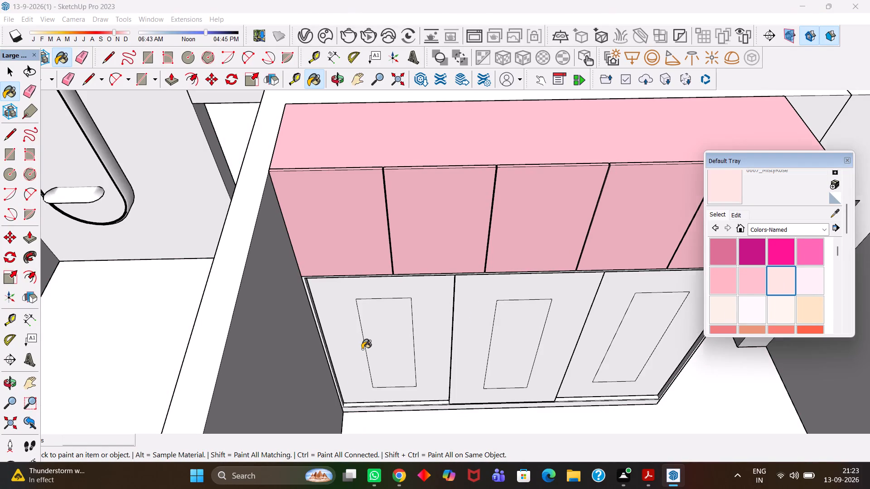
left_click(362, 349)
scroll(393, 321, "down", 2)
left_click(374, 264)
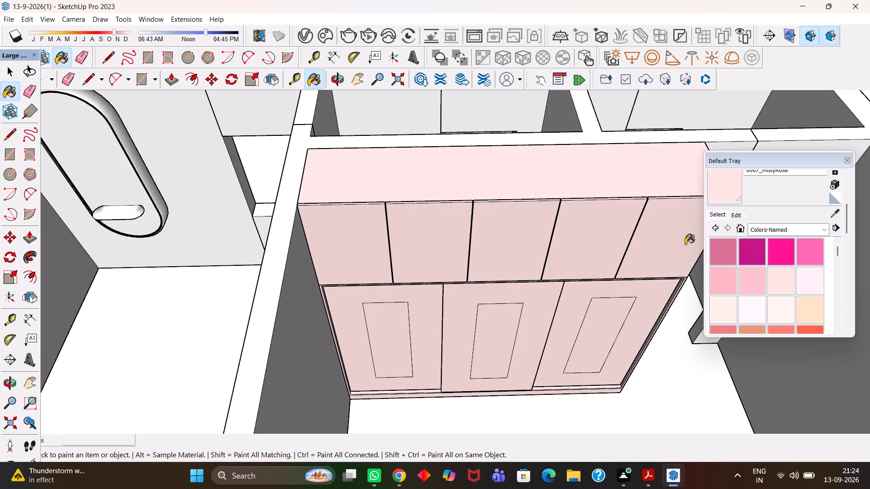
Examine the repainted wardrobe's colour up close and from farther away in the room.
scroll(685, 244, "up", 1)
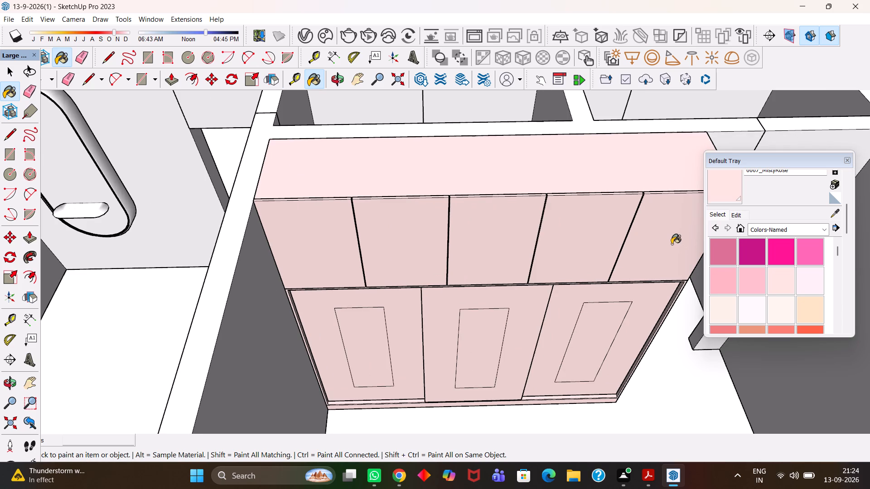
scroll(672, 244, "down", 4)
scroll(545, 280, "down", 4)
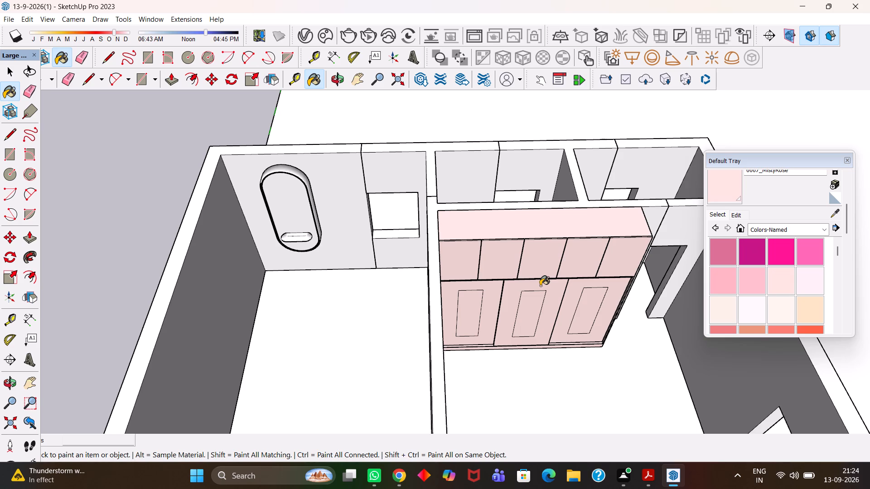
scroll(540, 286, "up", 1)
scroll(540, 286, "down", 4)
scroll(537, 295, "up", 7)
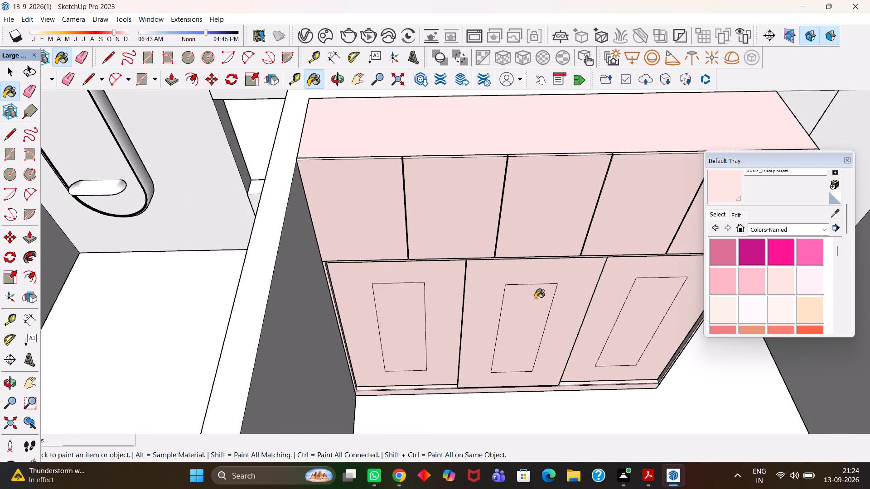
scroll(535, 299, "up", 1)
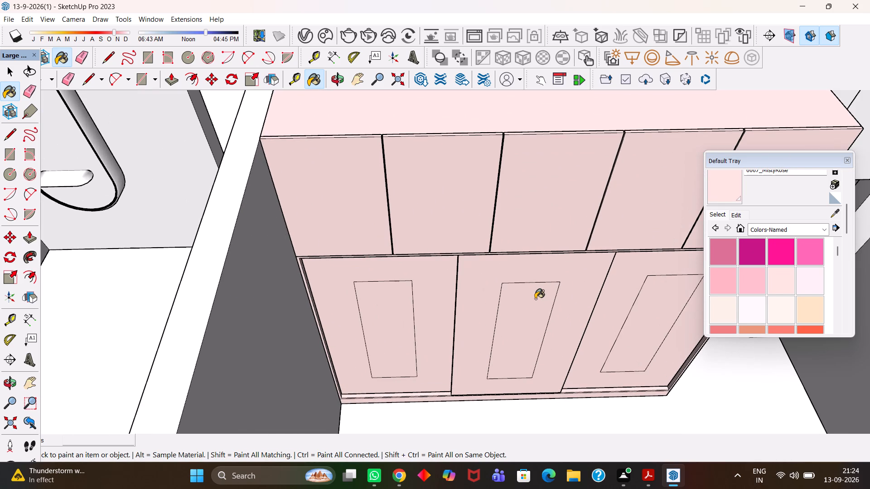
scroll(535, 299, "down", 4)
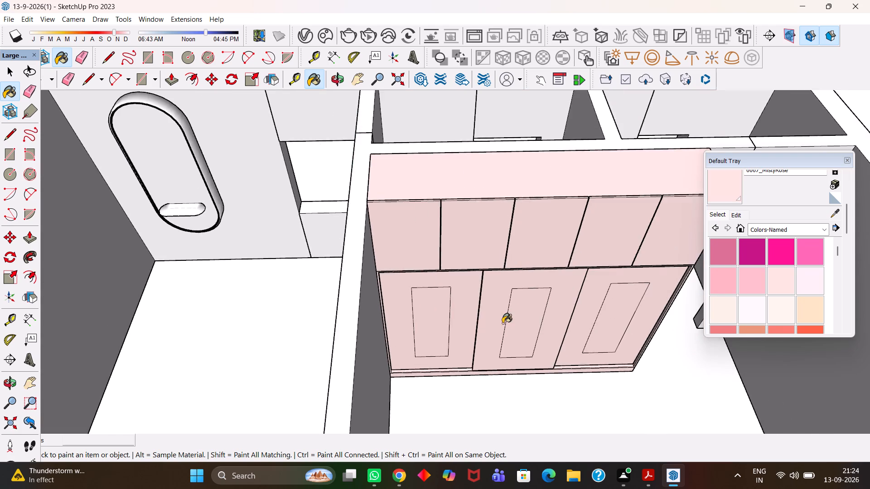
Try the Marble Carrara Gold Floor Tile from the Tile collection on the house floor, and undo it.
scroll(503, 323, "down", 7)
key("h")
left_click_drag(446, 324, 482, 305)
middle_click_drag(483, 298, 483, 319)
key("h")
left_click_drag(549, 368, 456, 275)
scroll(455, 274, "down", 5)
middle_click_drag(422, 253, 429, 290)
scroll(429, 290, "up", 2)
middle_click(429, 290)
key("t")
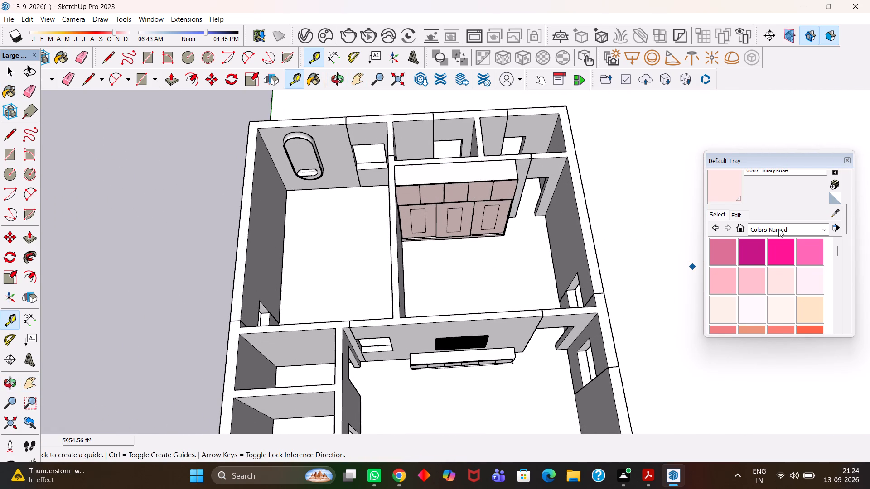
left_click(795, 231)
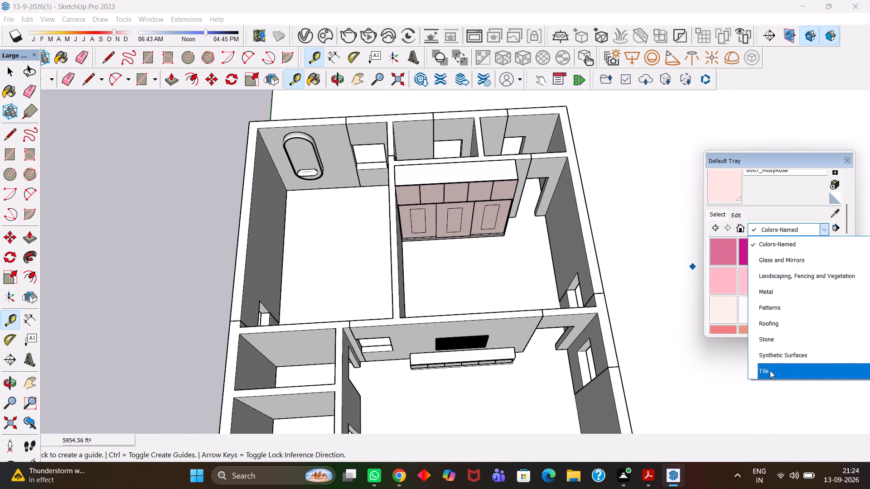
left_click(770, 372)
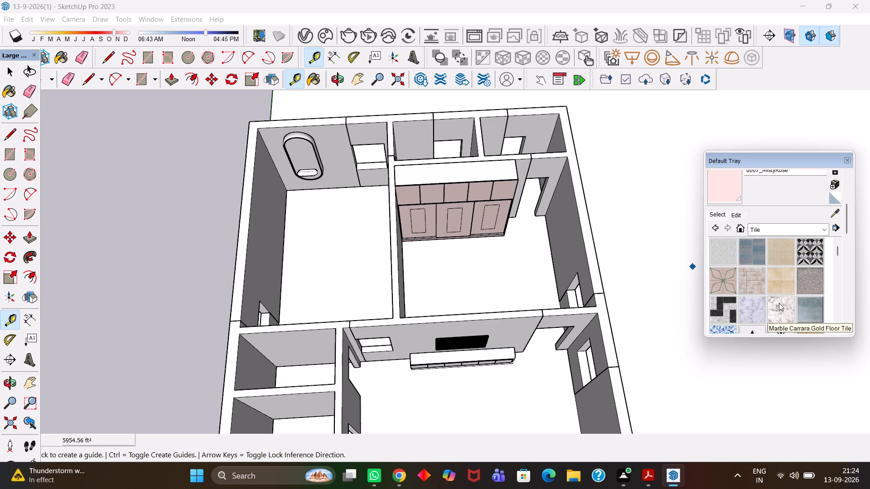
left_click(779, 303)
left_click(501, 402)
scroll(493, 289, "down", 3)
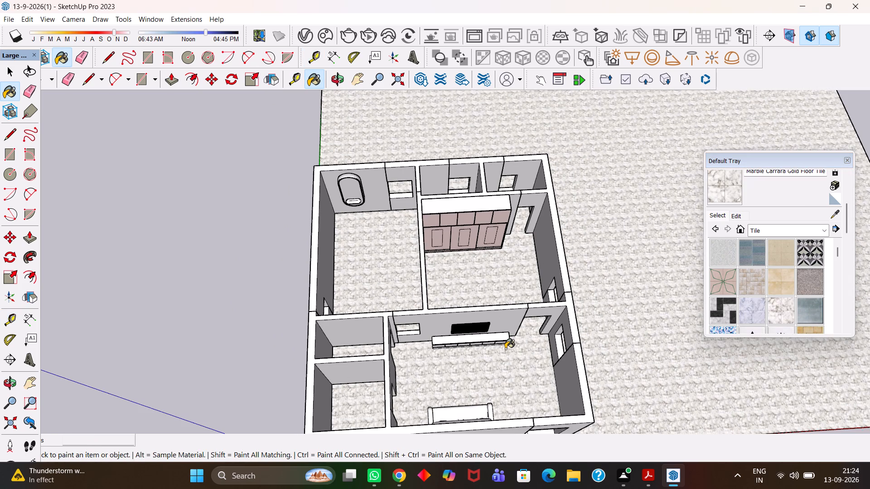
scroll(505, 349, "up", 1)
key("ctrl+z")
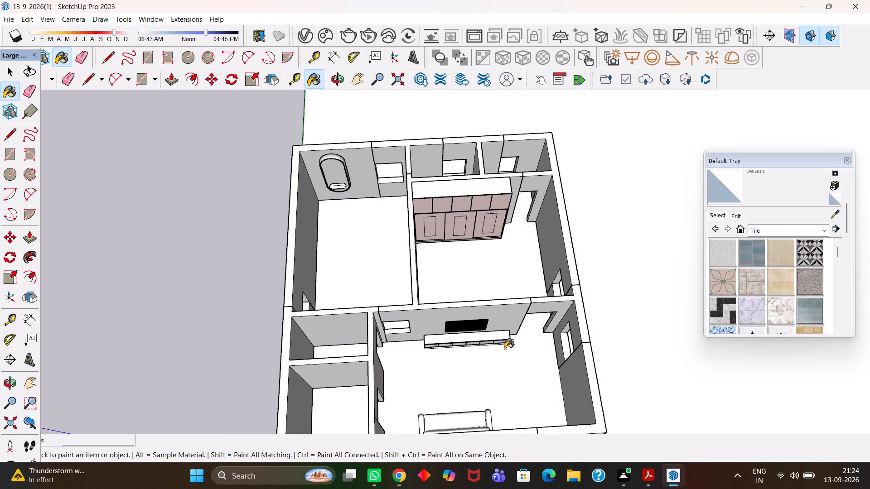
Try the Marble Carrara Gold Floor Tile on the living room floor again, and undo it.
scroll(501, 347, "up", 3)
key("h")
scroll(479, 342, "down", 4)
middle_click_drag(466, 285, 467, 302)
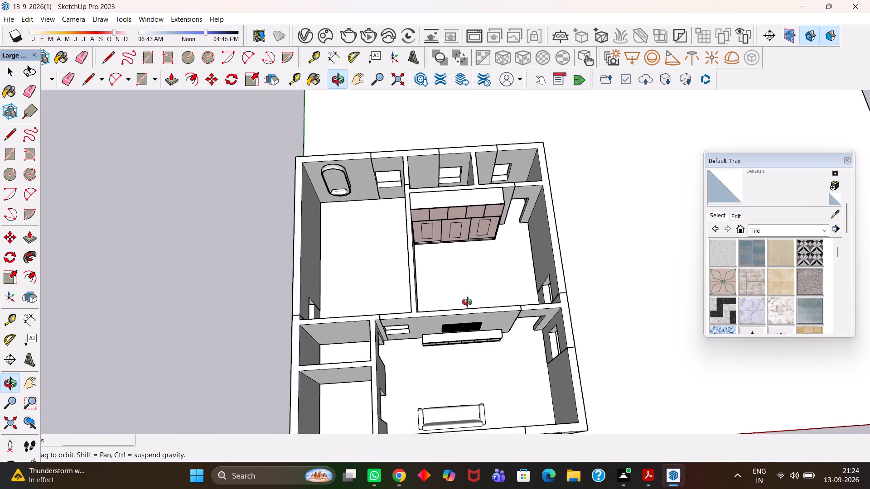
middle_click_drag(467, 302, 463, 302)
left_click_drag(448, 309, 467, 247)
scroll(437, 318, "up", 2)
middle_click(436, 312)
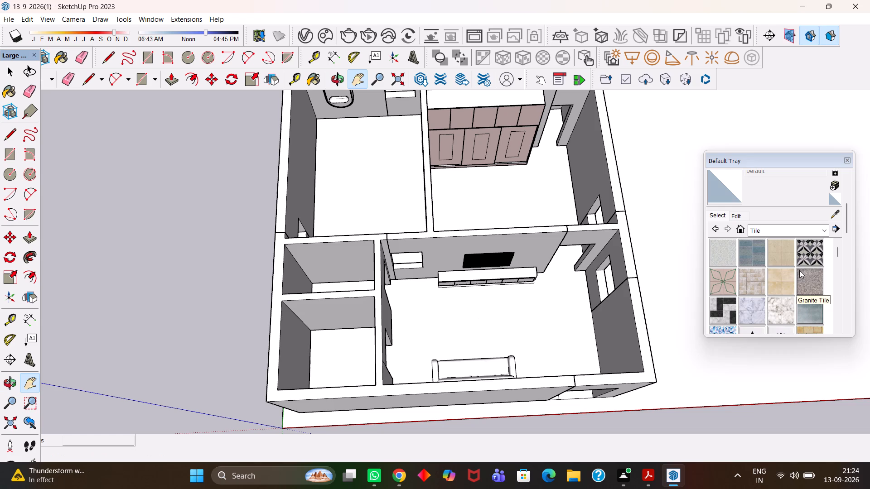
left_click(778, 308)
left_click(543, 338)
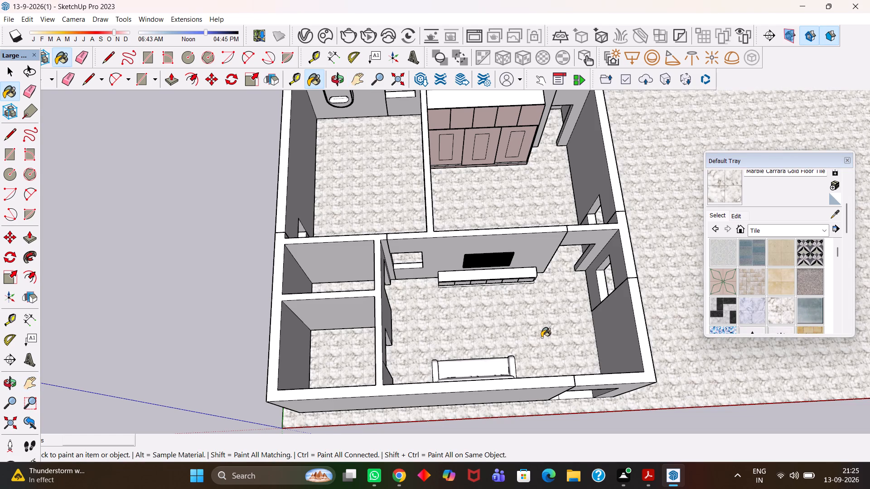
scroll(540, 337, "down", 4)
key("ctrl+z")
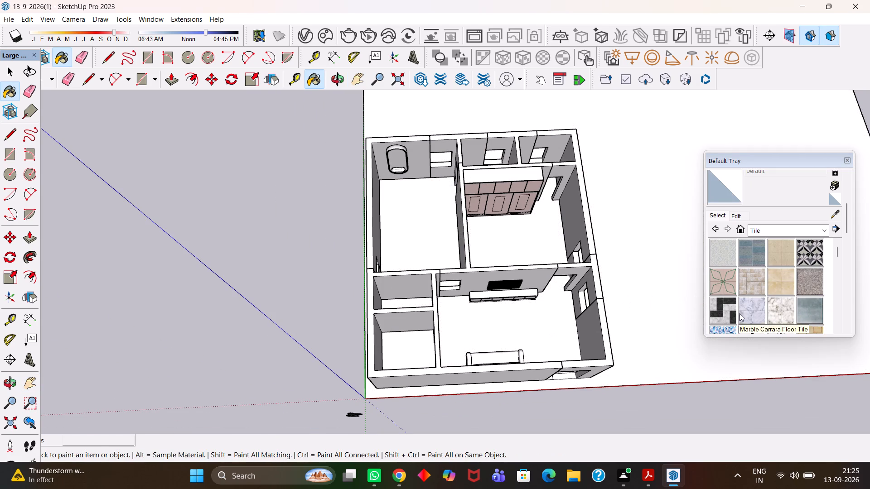
Paint the house floor with the Marble Carrara Gold Floor Tile from the Tile collection.
left_click(781, 311)
left_click(463, 321)
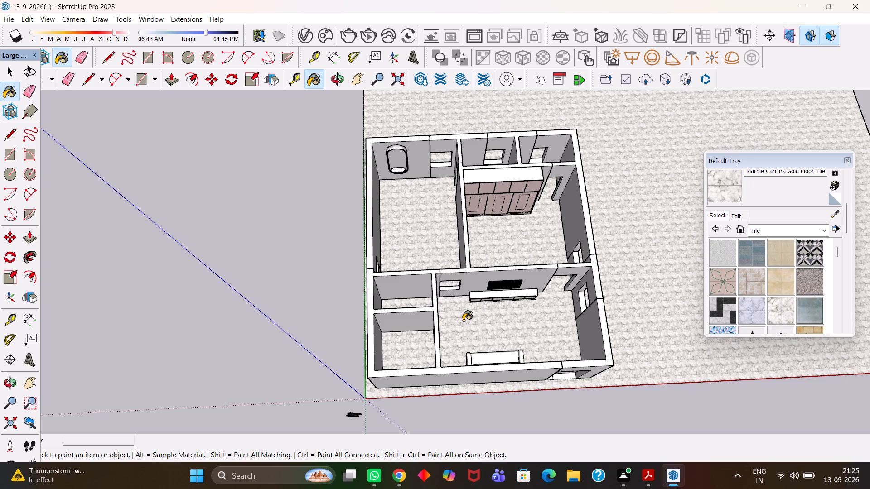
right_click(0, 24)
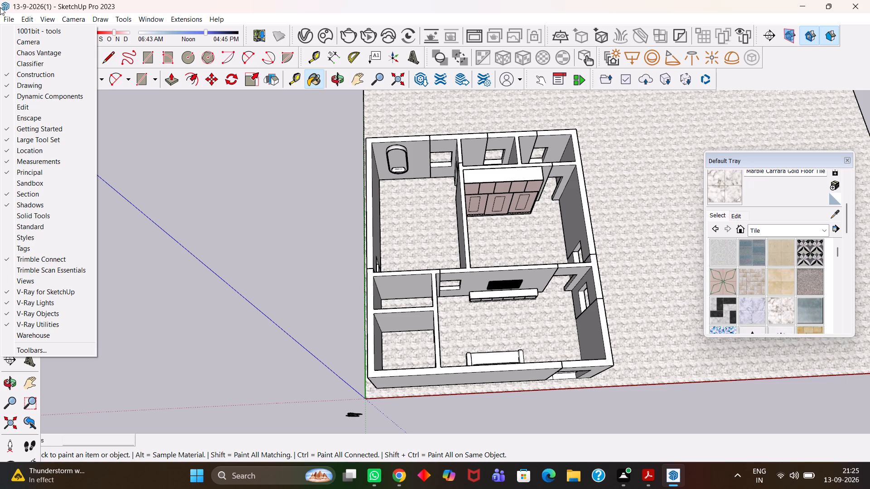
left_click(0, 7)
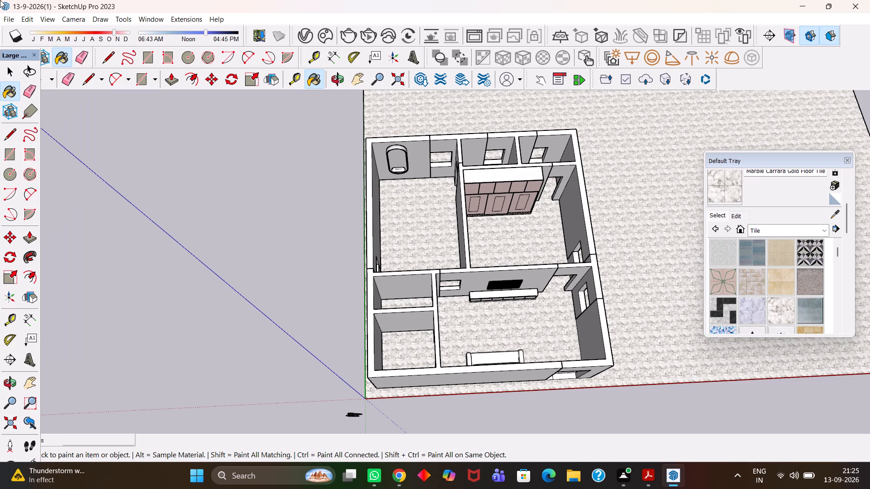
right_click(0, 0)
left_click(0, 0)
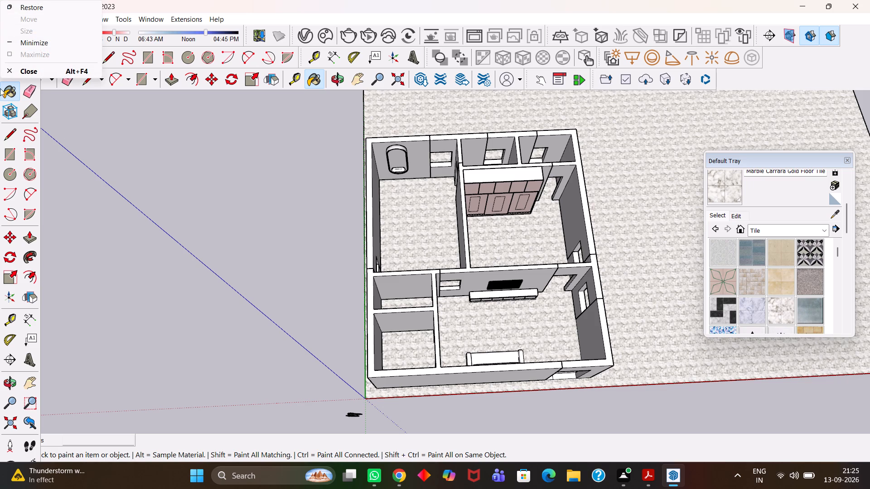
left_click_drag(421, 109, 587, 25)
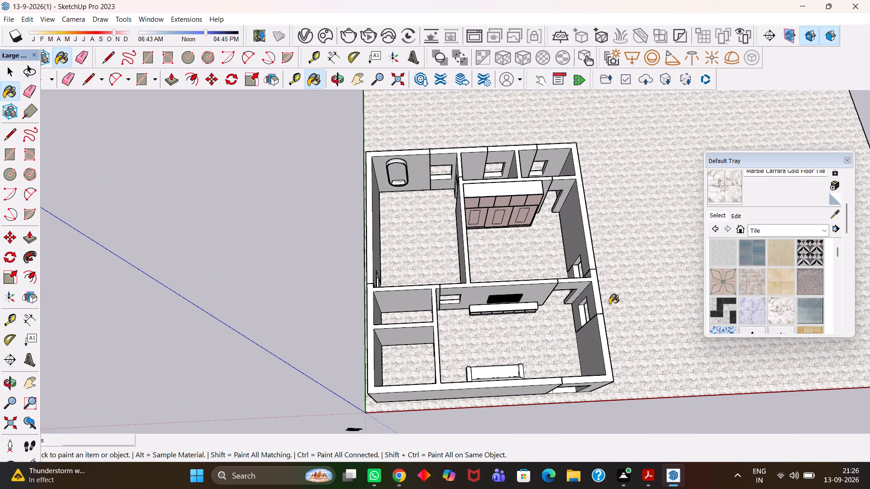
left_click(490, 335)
Examine the marble tile pattern and scale on the floor in front of the wardrobe.
scroll(498, 236, "up", 5)
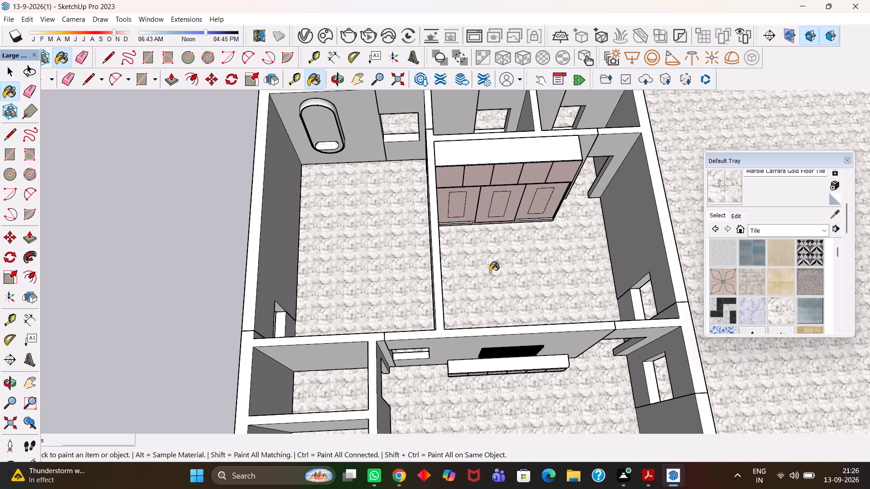
scroll(490, 272, "up", 2)
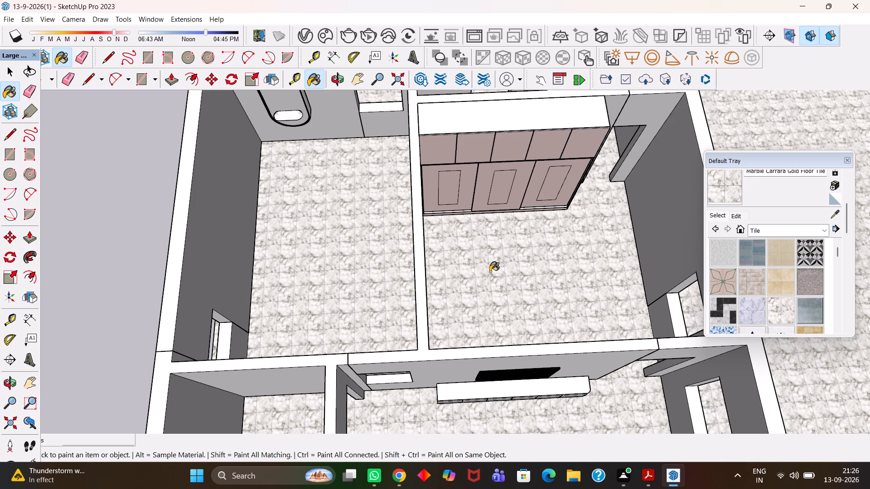
scroll(490, 272, "up", 2)
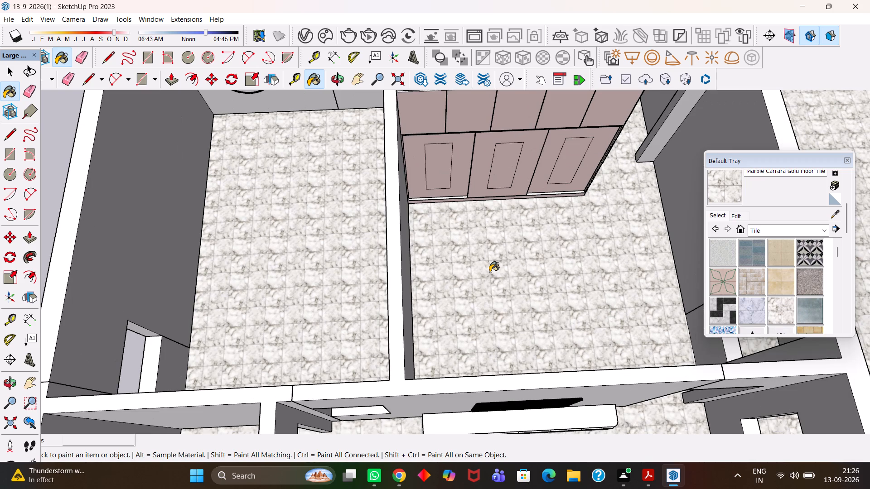
scroll(490, 272, "up", 1)
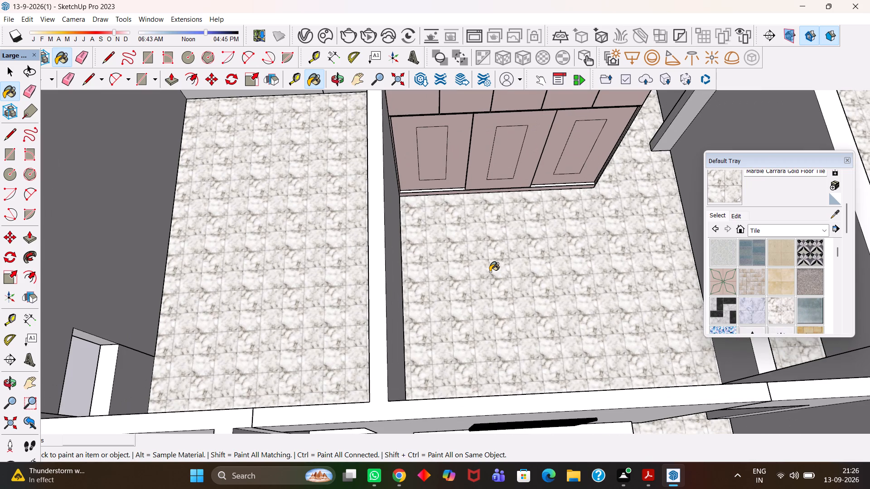
scroll(490, 272, "up", 2)
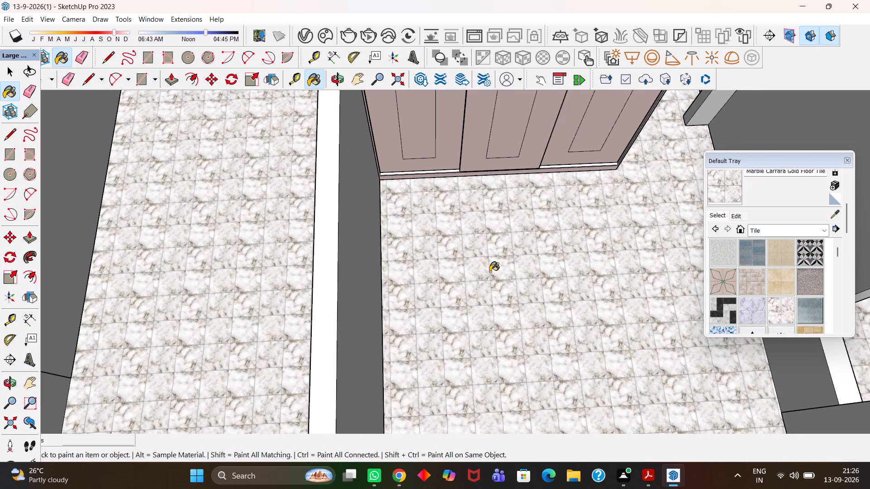
scroll(490, 272, "up", 2)
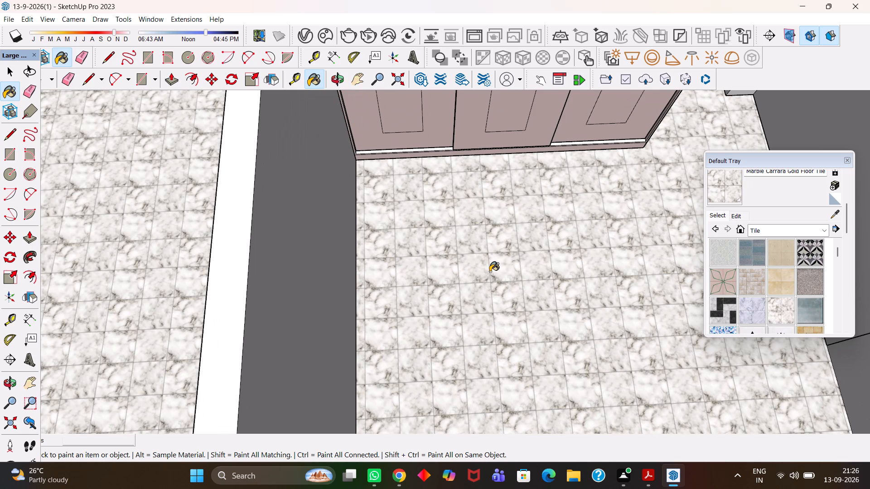
scroll(490, 272, "down", 2)
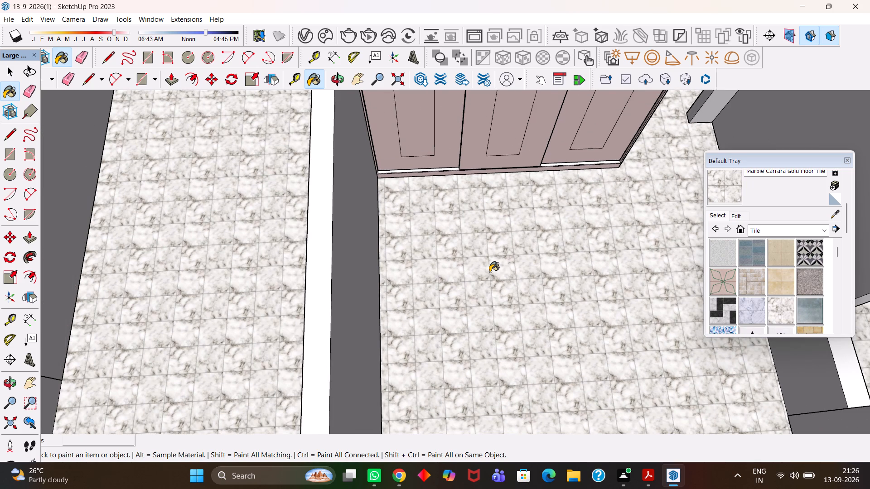
scroll(490, 272, "down", 1)
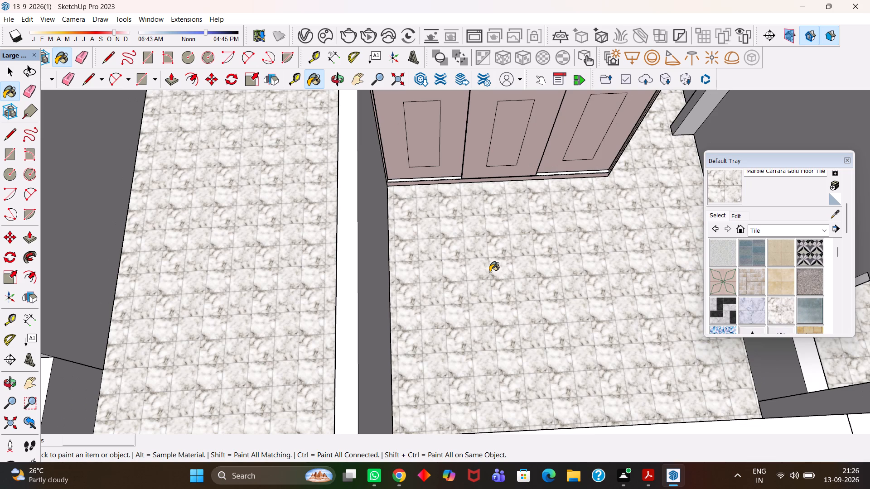
scroll(490, 272, "up", 5)
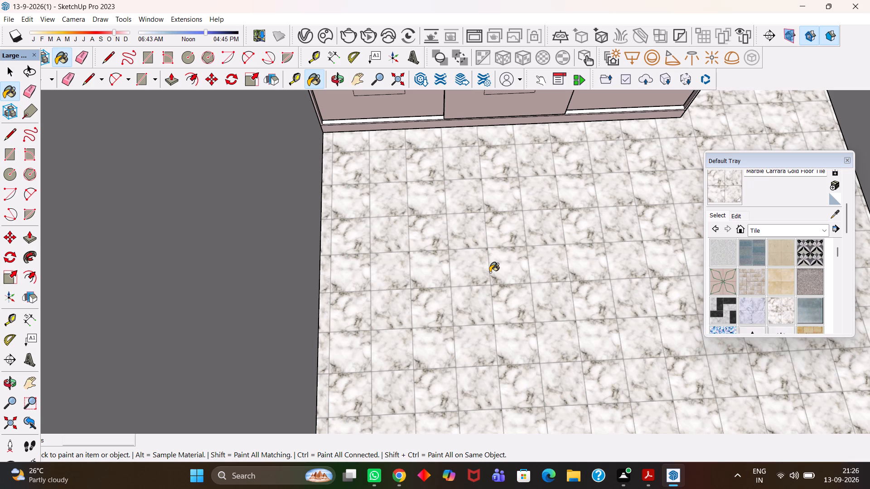
scroll(490, 272, "down", 1)
scroll(490, 272, "up", 1)
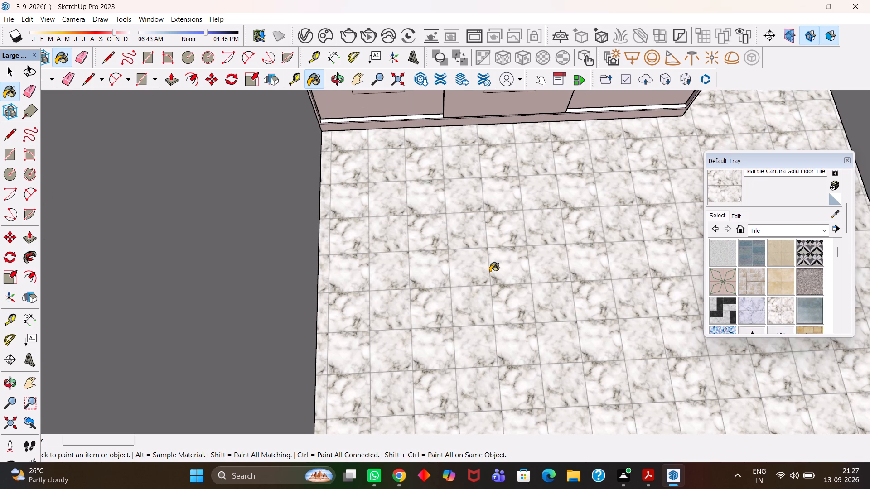
scroll(490, 272, "down", 1)
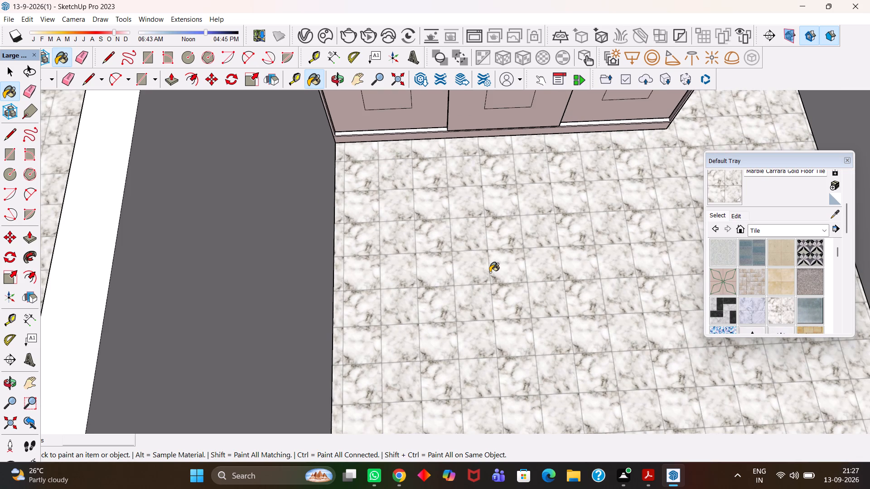
scroll(490, 272, "up", 1)
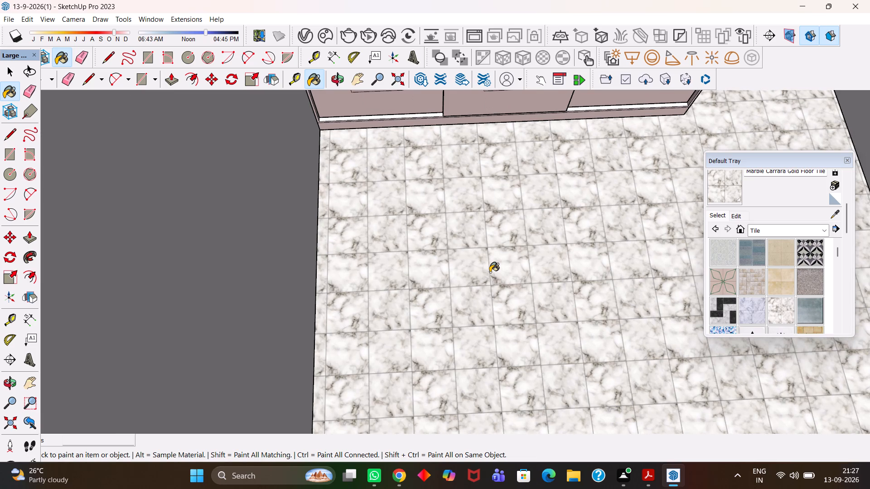
Examine the marble tile joints and veining on the floor in front of the wardrobe and in the adjoining room.
scroll(490, 272, "down", 3)
scroll(490, 272, "up", 1)
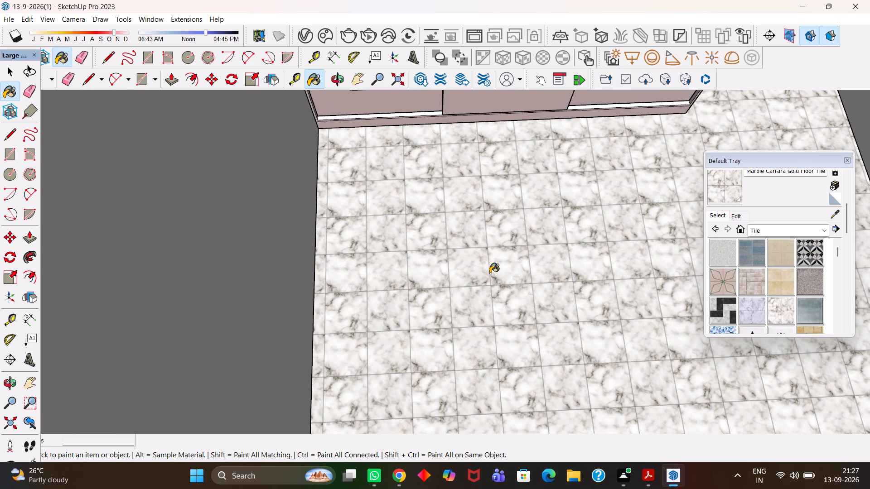
scroll(490, 273, "up", 1)
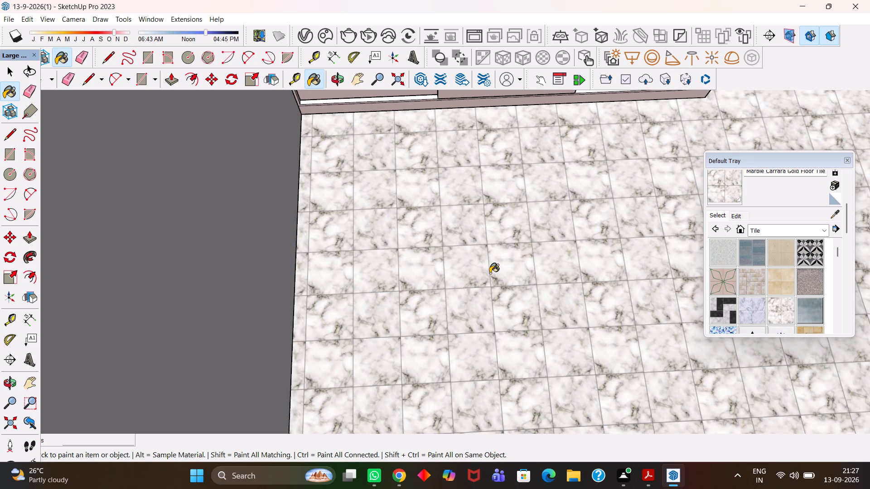
scroll(490, 273, "up", 1)
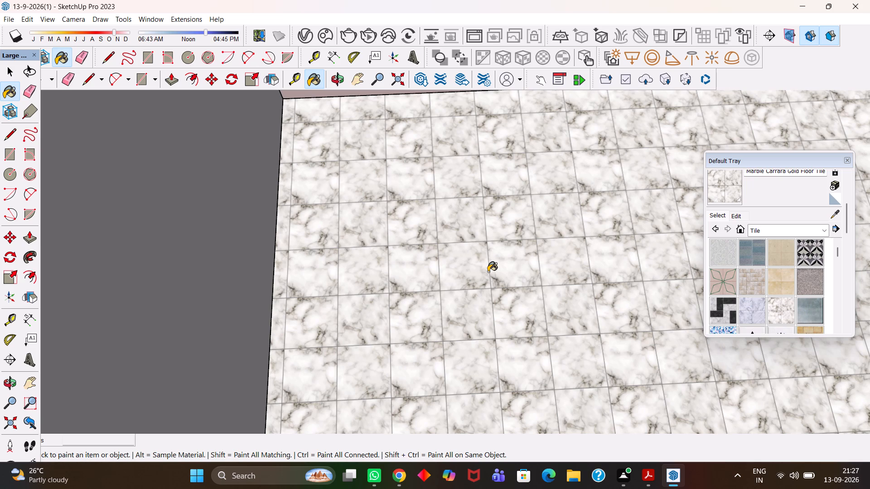
scroll(488, 272, "up", 6)
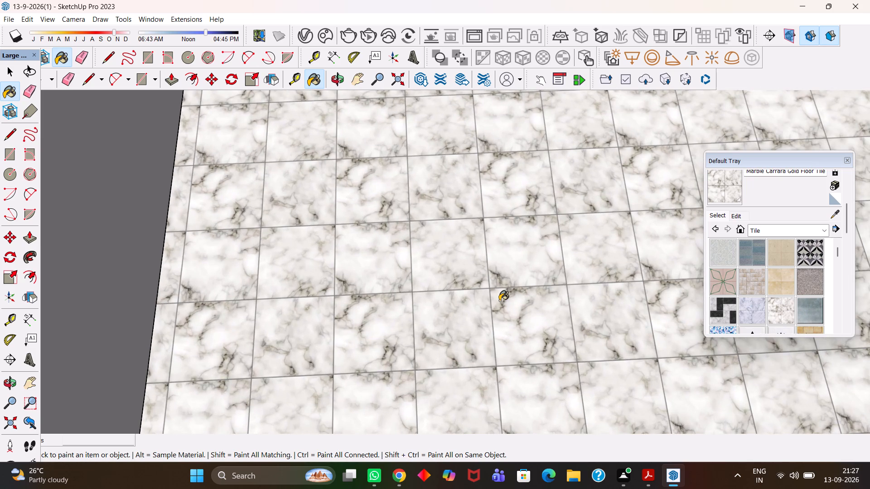
scroll(499, 301, "down", 1)
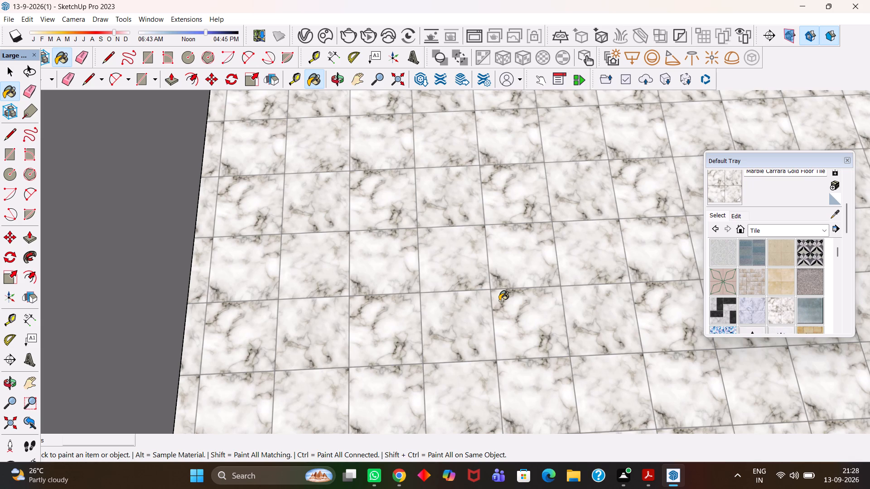
scroll(499, 301, "down", 2)
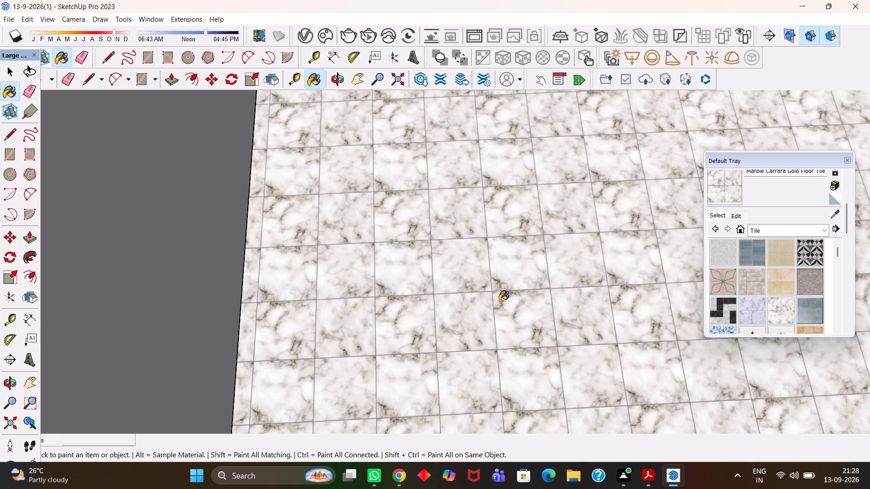
scroll(499, 301, "down", 1)
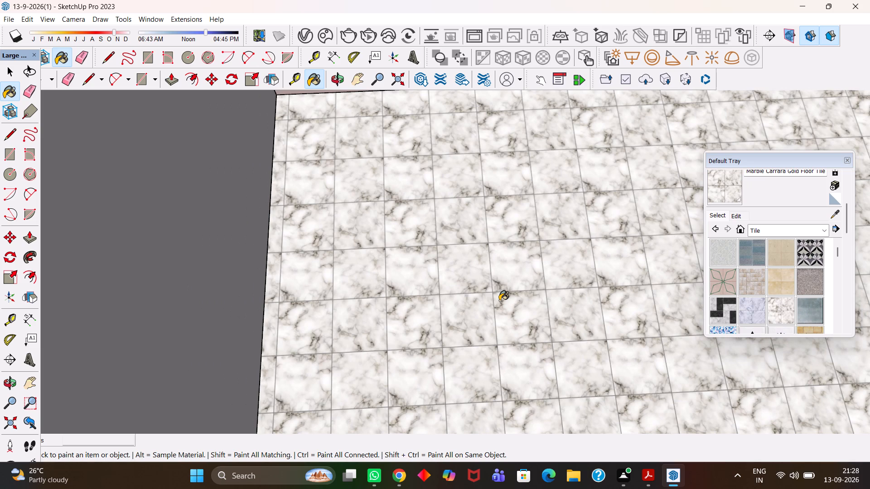
scroll(499, 301, "up", 1)
scroll(499, 301, "down", 1)
scroll(499, 301, "up", 2)
scroll(499, 301, "down", 1)
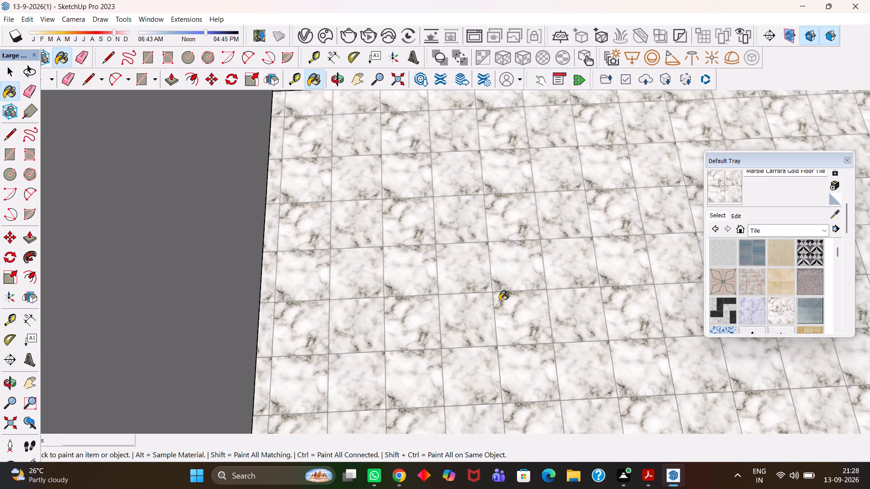
scroll(499, 301, "down", 4)
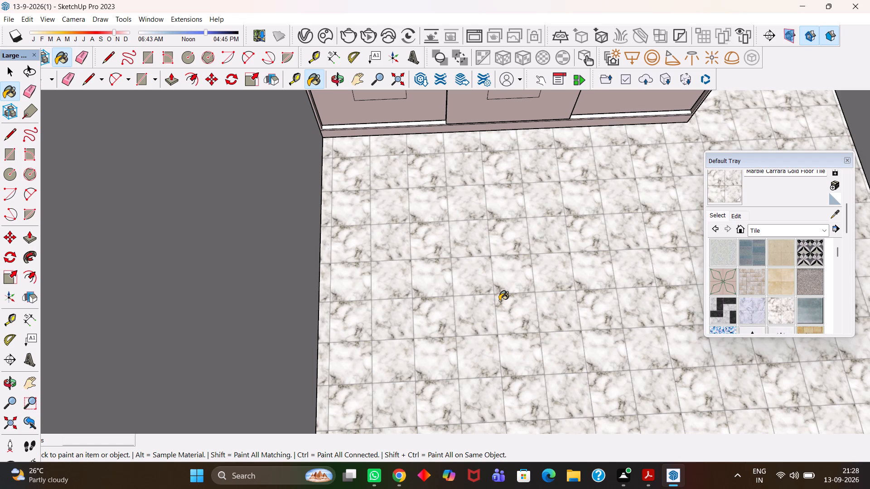
scroll(499, 301, "up", 2)
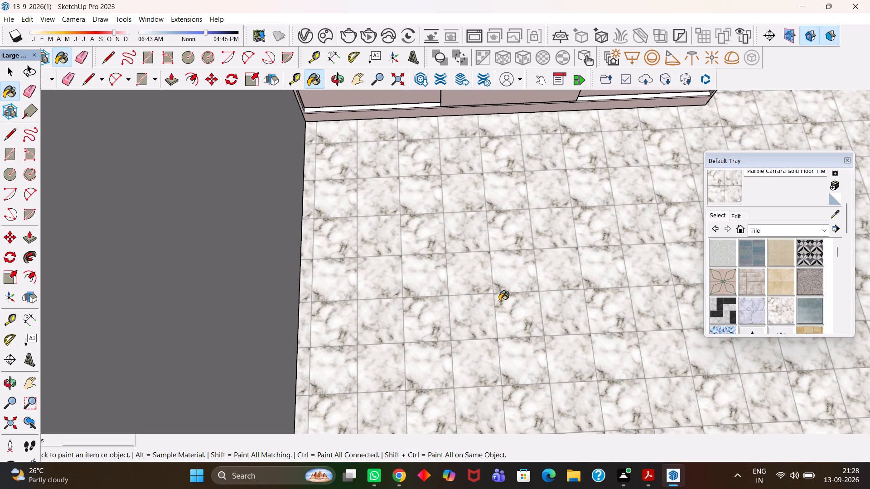
scroll(499, 301, "up", 1)
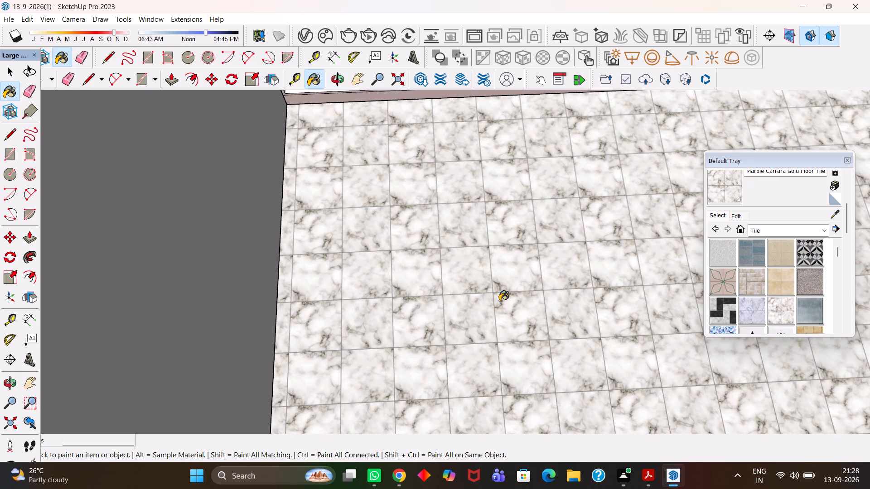
scroll(499, 301, "down", 1)
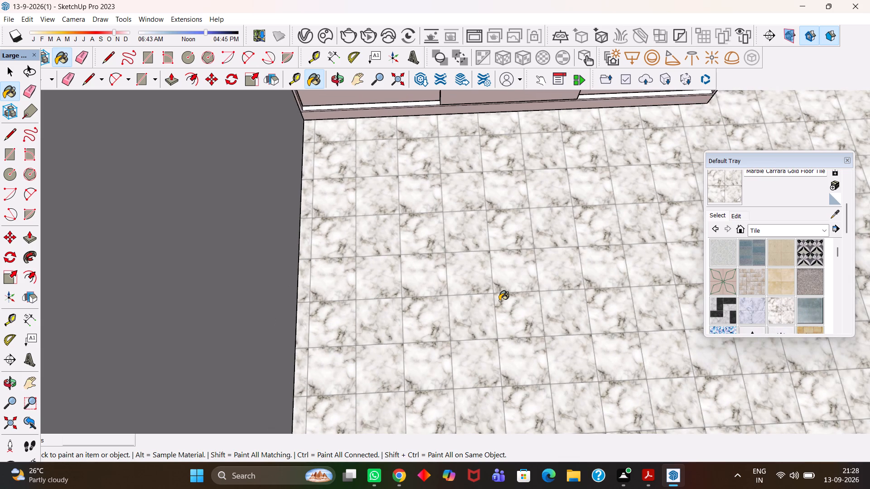
scroll(499, 301, "down", 6)
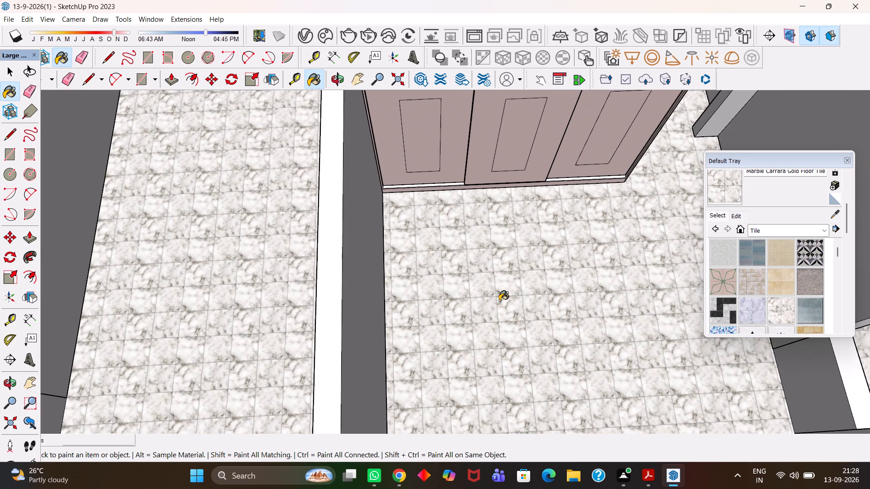
scroll(499, 301, "down", 1)
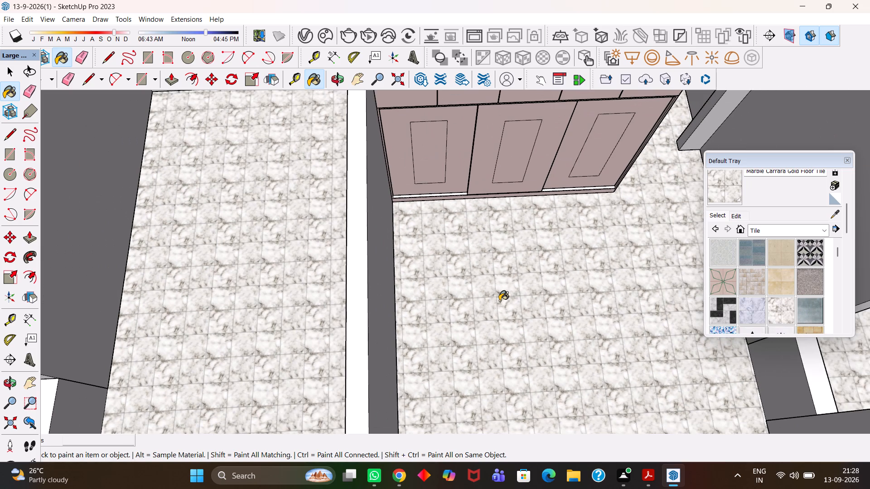
scroll(499, 301, "down", 1)
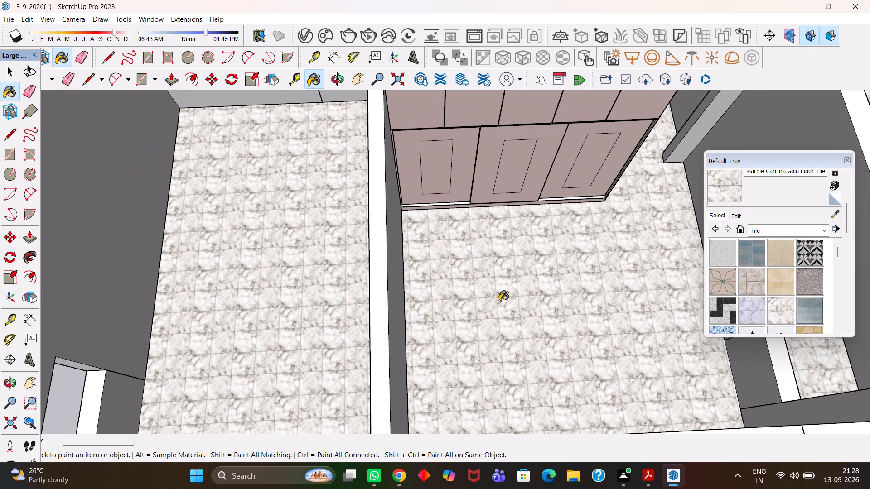
scroll(499, 301, "down", 1)
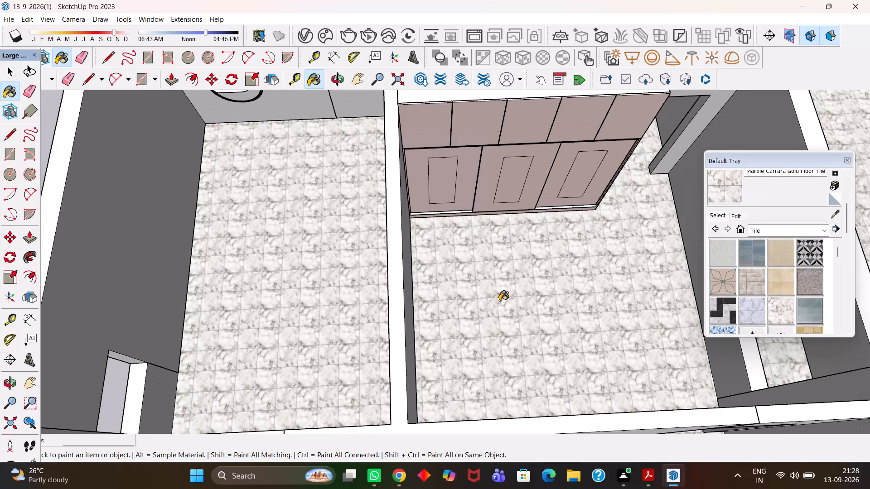
Inspect the wardrobe and the marble-tiled floors of the surrounding rooms from above.
key("h")
left_click_drag(507, 258, 473, 335)
left_click_drag(486, 267, 466, 323)
scroll(465, 323, "down", 2)
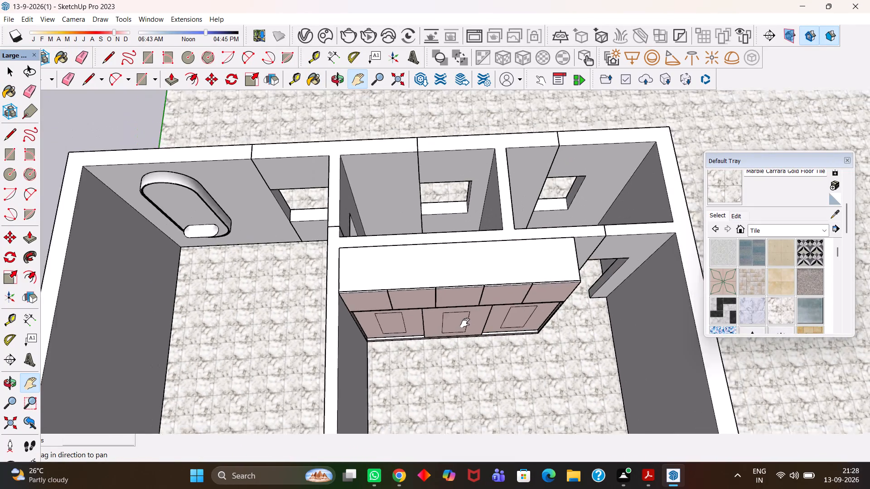
scroll(465, 323, "down", 2)
middle_click_drag(477, 285, 471, 219)
middle_click_drag(465, 213, 461, 209)
scroll(461, 209, "up", 3)
left_click_drag(427, 305, 486, 218)
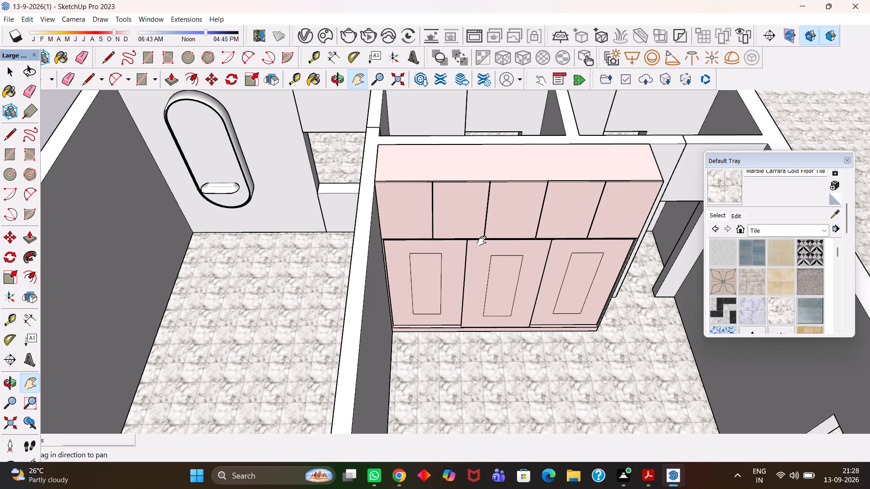
scroll(482, 241, "down", 1)
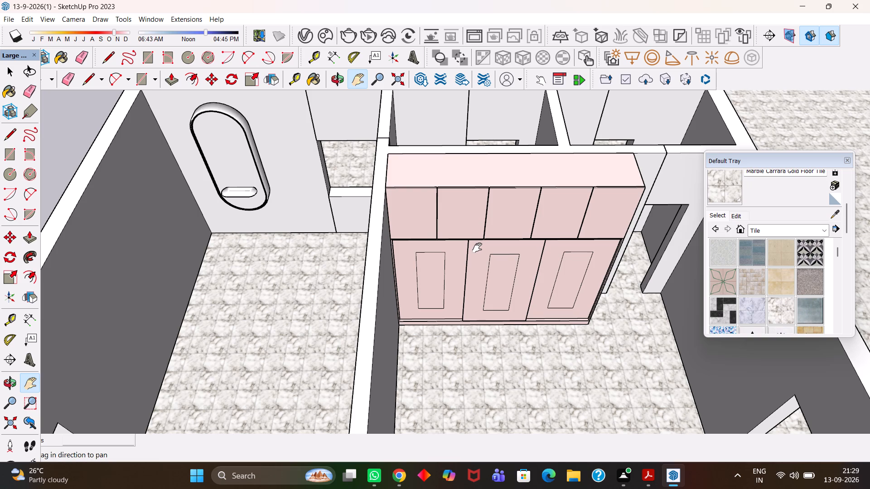
scroll(477, 248, "up", 1)
scroll(477, 248, "down", 1)
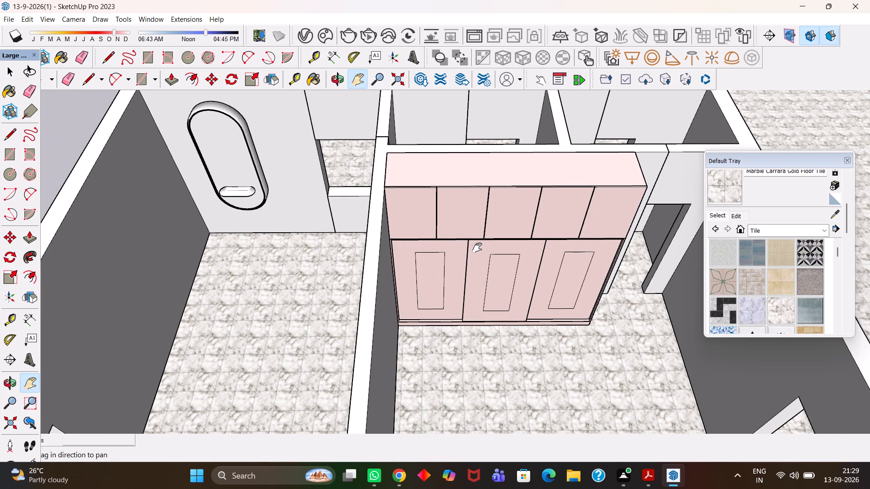
scroll(477, 248, "down", 1)
scroll(477, 248, "up", 1)
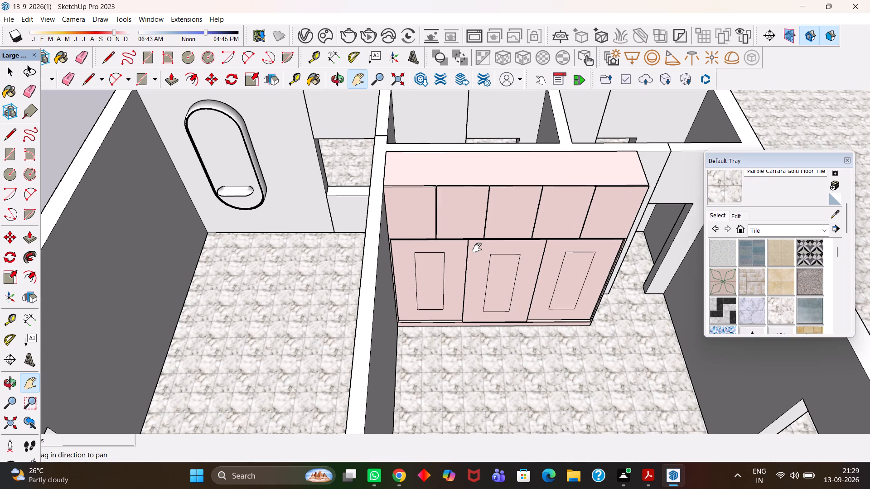
scroll(477, 248, "up", 2)
scroll(477, 248, "down", 6)
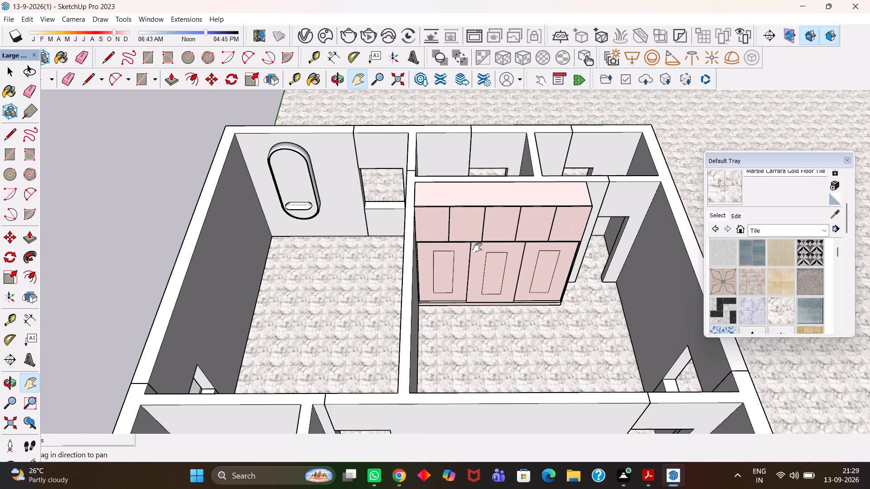
scroll(477, 248, "down", 5)
scroll(486, 302, "up", 1)
Place two perpendicular guides on the floor of the small corner room beside the living room, each offset 2' from a wall.
middle_click_drag(483, 304, 493, 338)
scroll(493, 338, "up", 2)
left_click_drag(480, 356, 488, 282)
left_click_drag(441, 391, 461, 293)
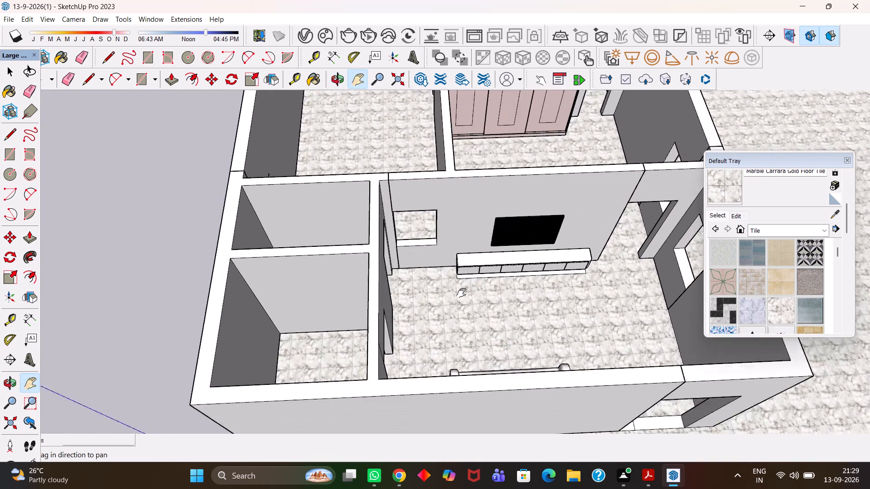
left_click_drag(461, 293, 462, 287)
left_click_drag(416, 354, 429, 301)
middle_click_drag(406, 297, 383, 296)
scroll(389, 298, "down", 1)
scroll(383, 296, "up", 2)
middle_click(383, 296)
middle_click_drag(354, 262, 377, 302)
scroll(378, 303, "up", 3)
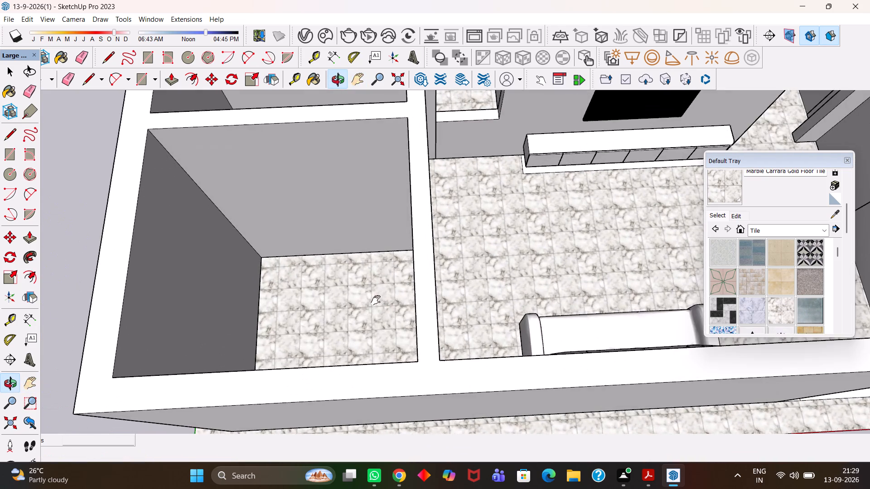
left_click_drag(349, 285, 424, 323)
middle_click_drag(372, 391, 377, 406)
scroll(377, 406, "up", 2)
left_click_drag(394, 410, 410, 287)
middle_click_drag(407, 302, 412, 340)
middle_click(412, 344)
middle_click_drag(411, 346, 412, 364)
left_click_drag(404, 282, 403, 314)
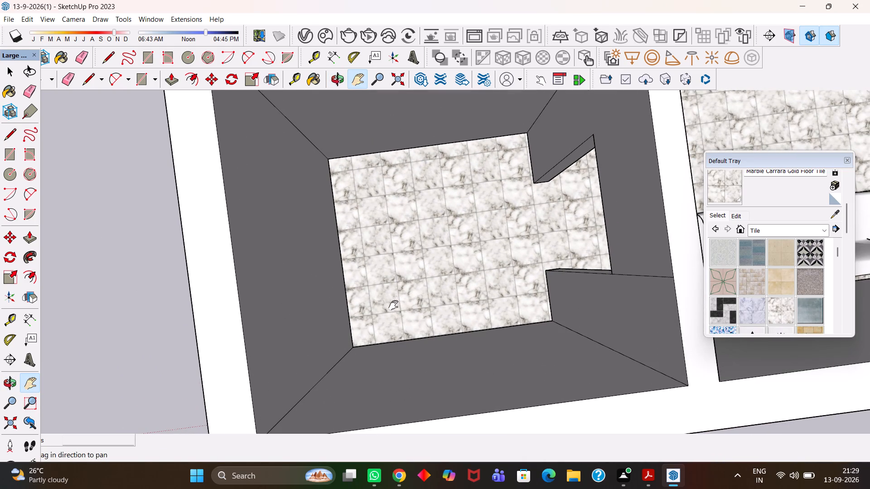
key("t")
left_click(343, 287)
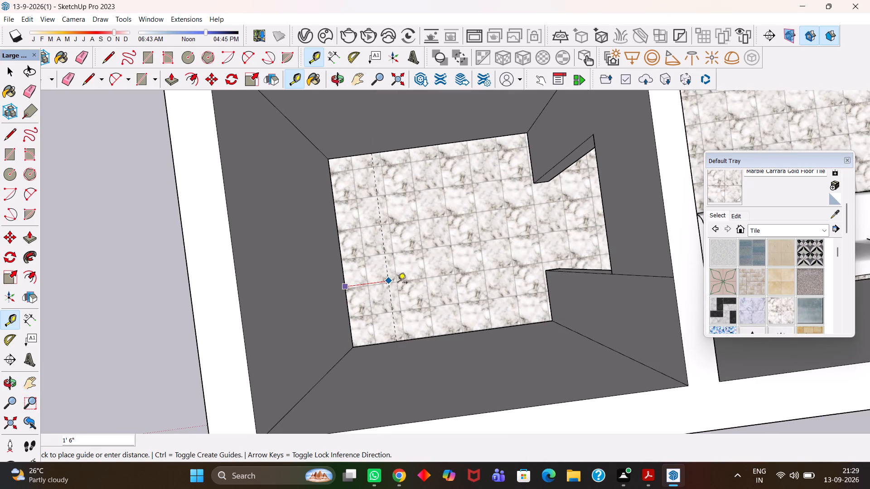
type("2'")
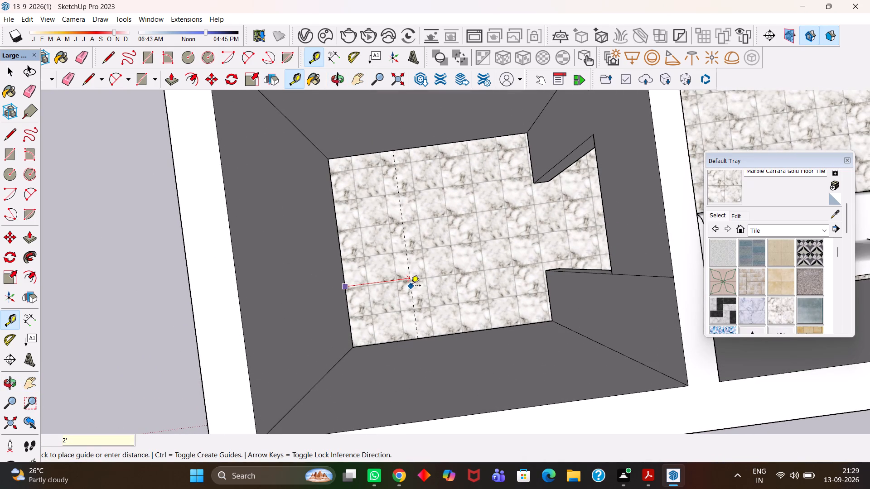
key("Return")
left_click(441, 334)
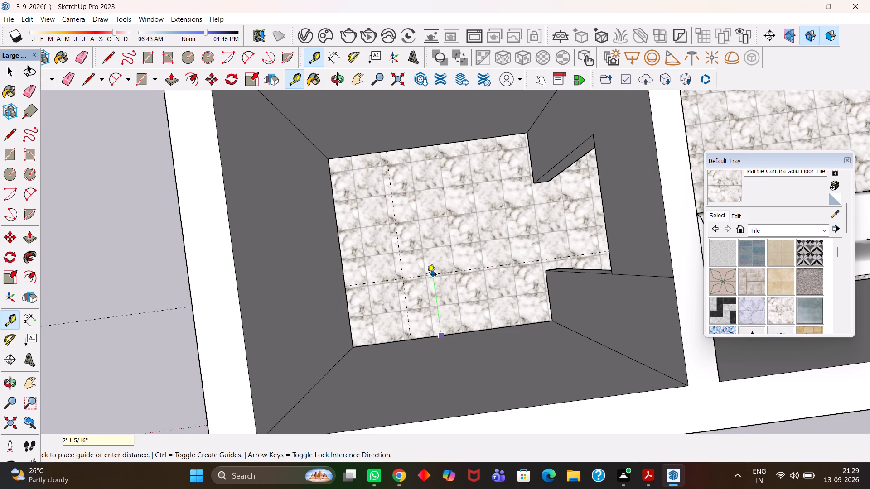
type("2'")
key("Return")
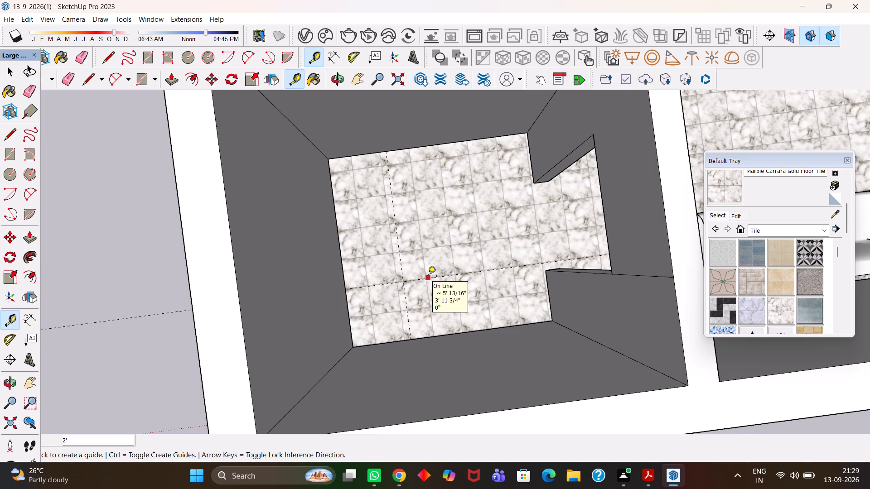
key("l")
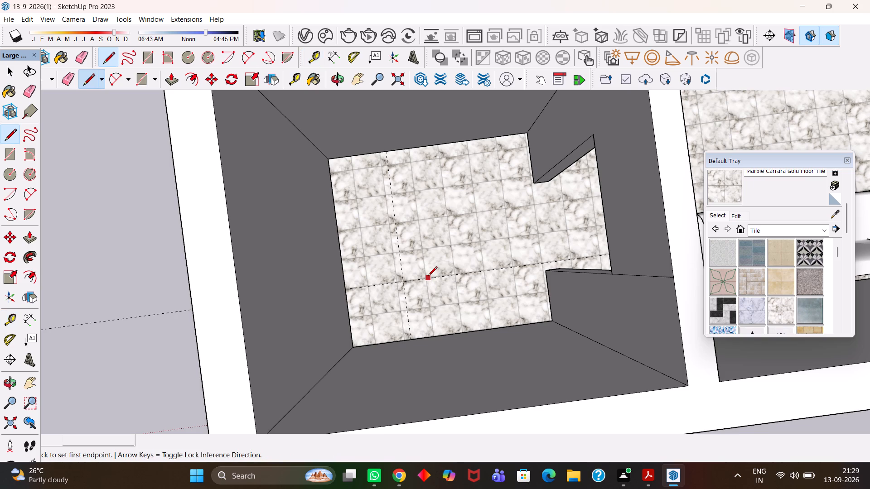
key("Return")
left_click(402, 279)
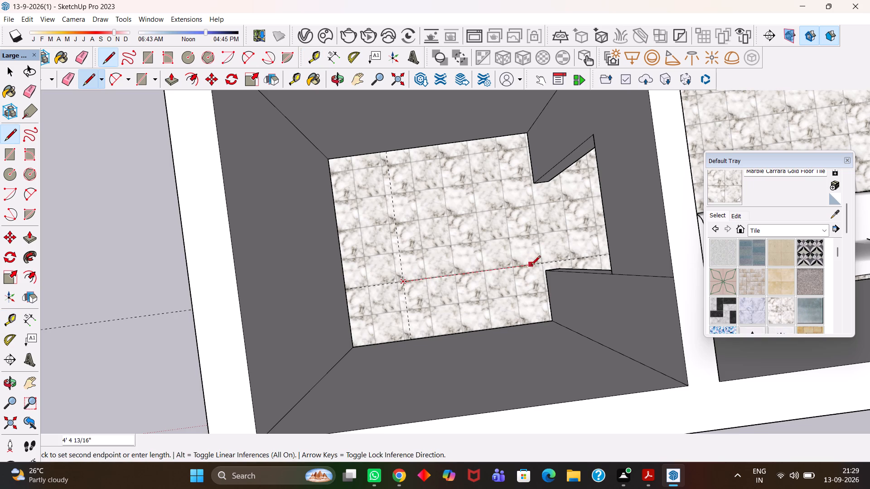
Measure across the corner room's floor between opposite walls, along the guide.
key("t")
left_click(413, 336)
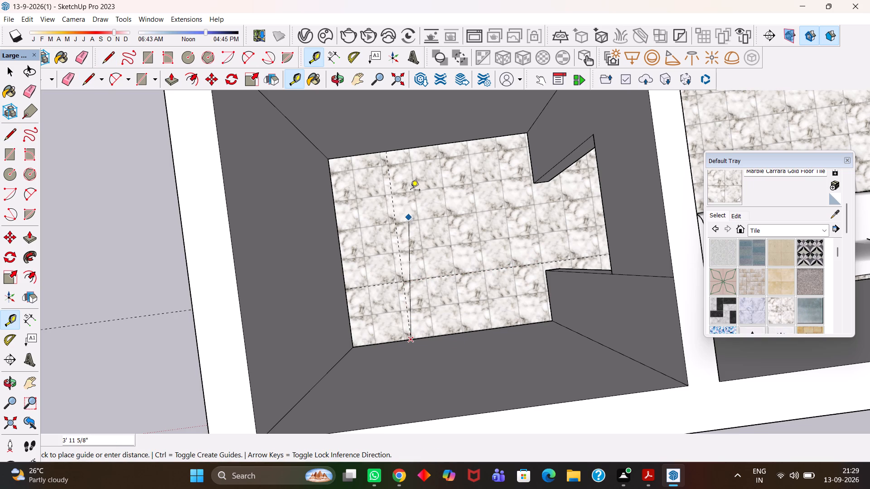
left_click(388, 149)
Select the corner room's floor face and browse the Metal and Tile material collections for another floor finish.
key("space")
left_click(352, 278)
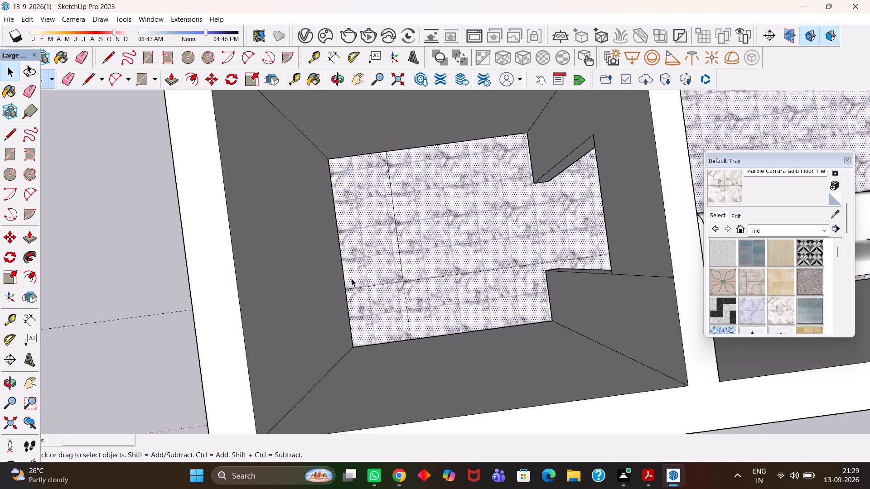
left_click_drag(775, 223, 779, 231)
left_click(779, 231)
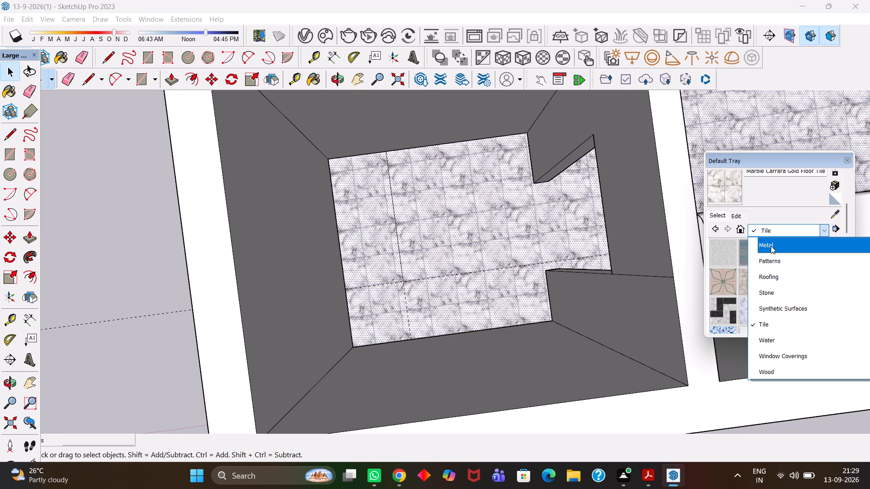
left_click(771, 246)
left_click(775, 230)
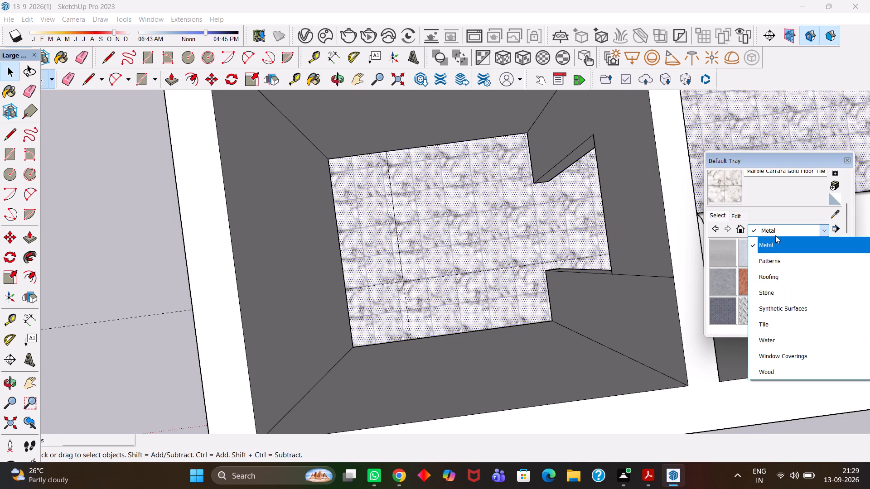
scroll(773, 348, "down", 1)
left_click(773, 319)
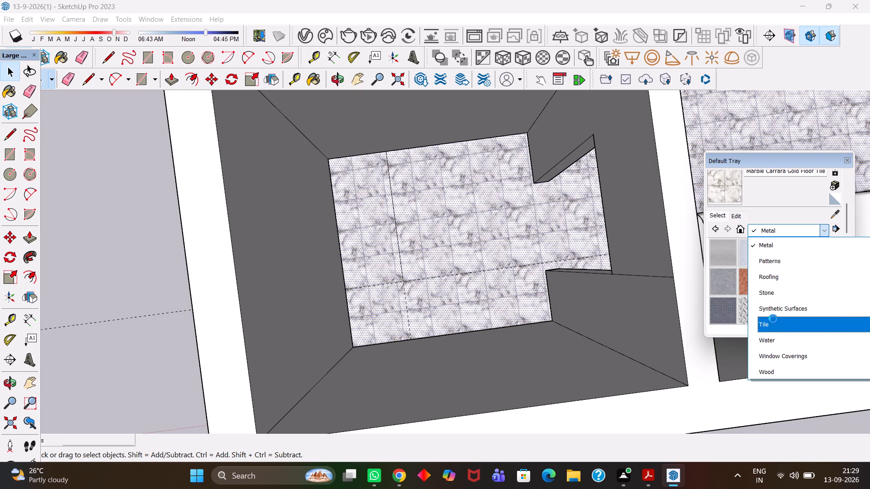
scroll(747, 277, "down", 3)
scroll(747, 277, "up", 1)
scroll(747, 277, "down", 3)
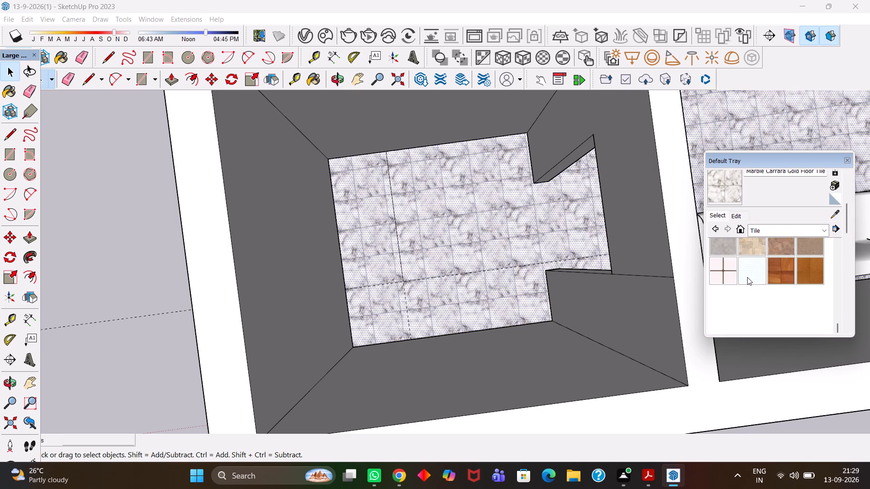
scroll(747, 277, "down", 2)
scroll(747, 277, "up", 1)
scroll(747, 277, "down", 1)
scroll(747, 277, "up", 3)
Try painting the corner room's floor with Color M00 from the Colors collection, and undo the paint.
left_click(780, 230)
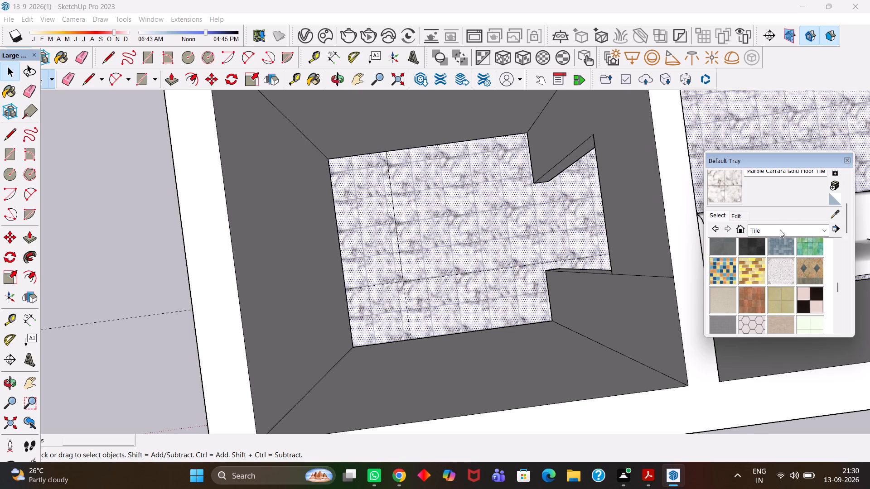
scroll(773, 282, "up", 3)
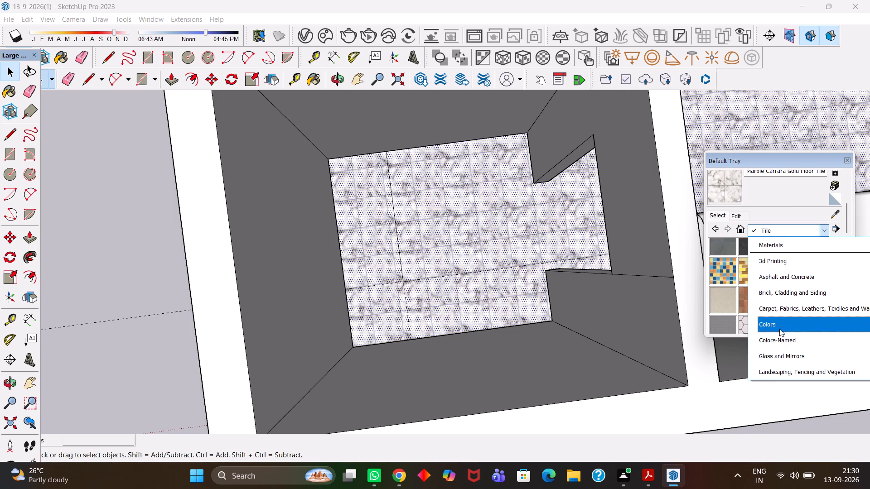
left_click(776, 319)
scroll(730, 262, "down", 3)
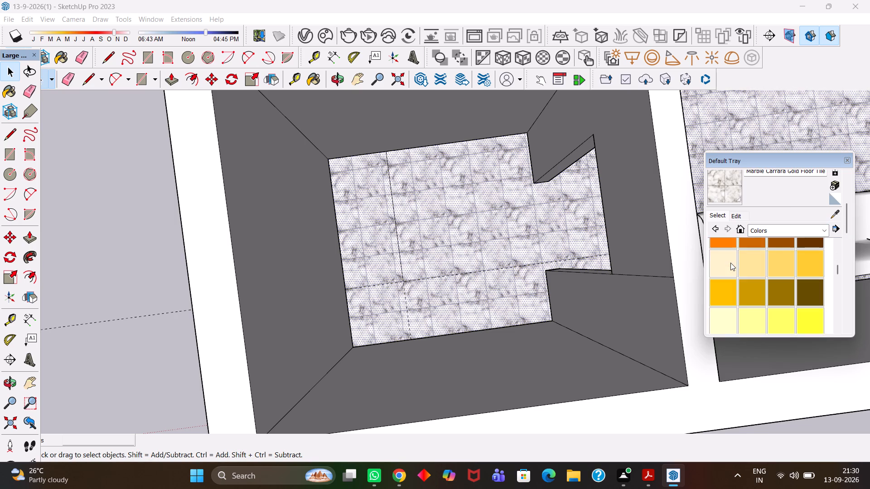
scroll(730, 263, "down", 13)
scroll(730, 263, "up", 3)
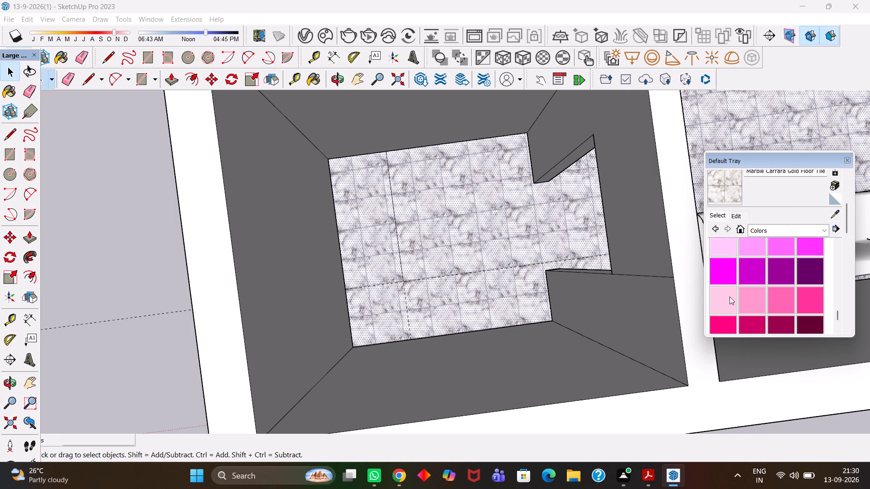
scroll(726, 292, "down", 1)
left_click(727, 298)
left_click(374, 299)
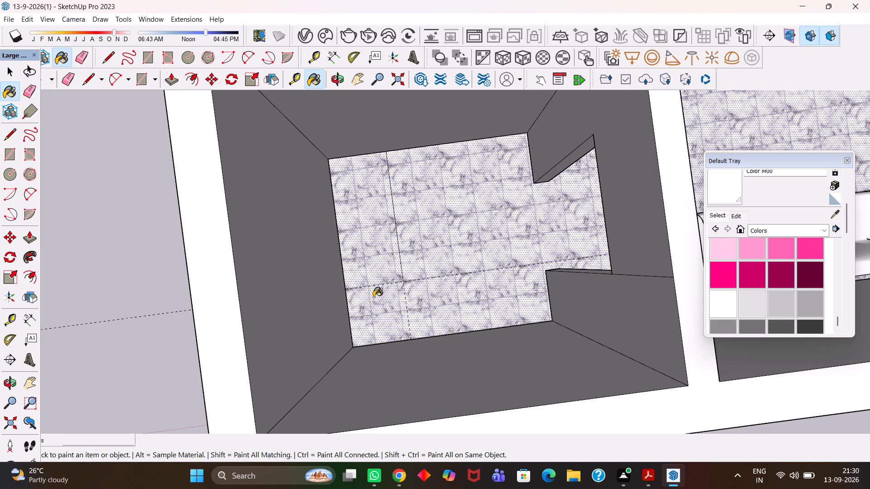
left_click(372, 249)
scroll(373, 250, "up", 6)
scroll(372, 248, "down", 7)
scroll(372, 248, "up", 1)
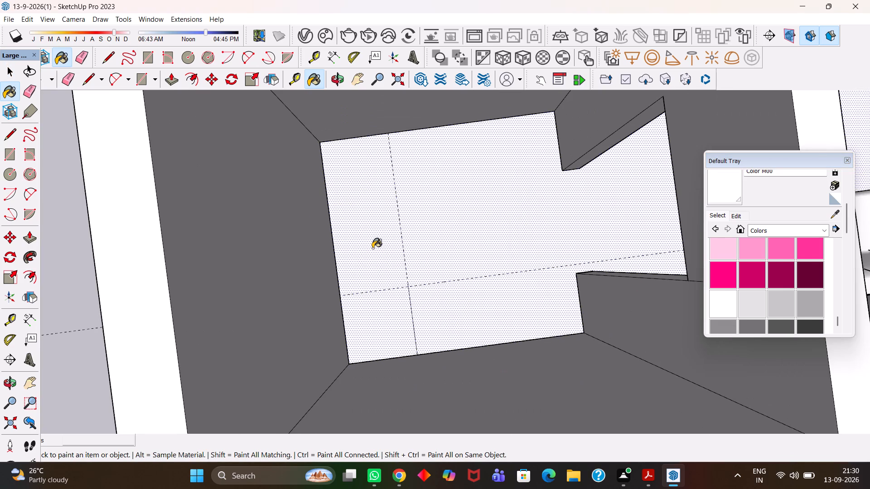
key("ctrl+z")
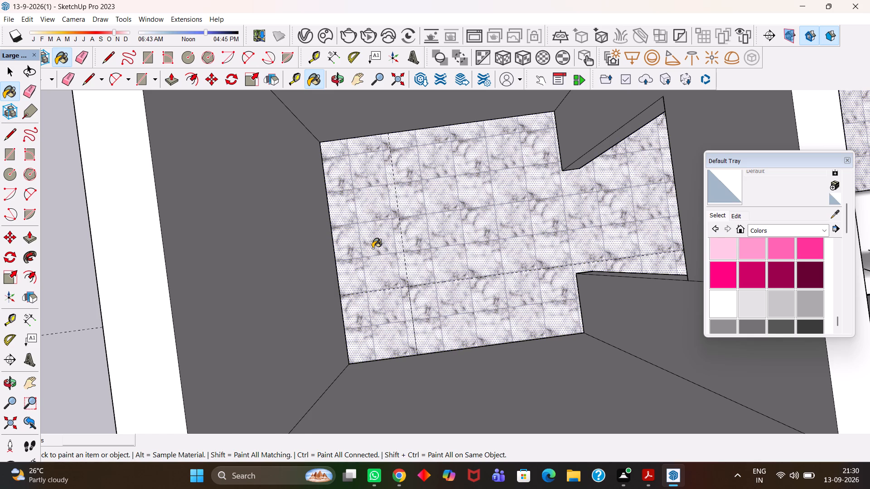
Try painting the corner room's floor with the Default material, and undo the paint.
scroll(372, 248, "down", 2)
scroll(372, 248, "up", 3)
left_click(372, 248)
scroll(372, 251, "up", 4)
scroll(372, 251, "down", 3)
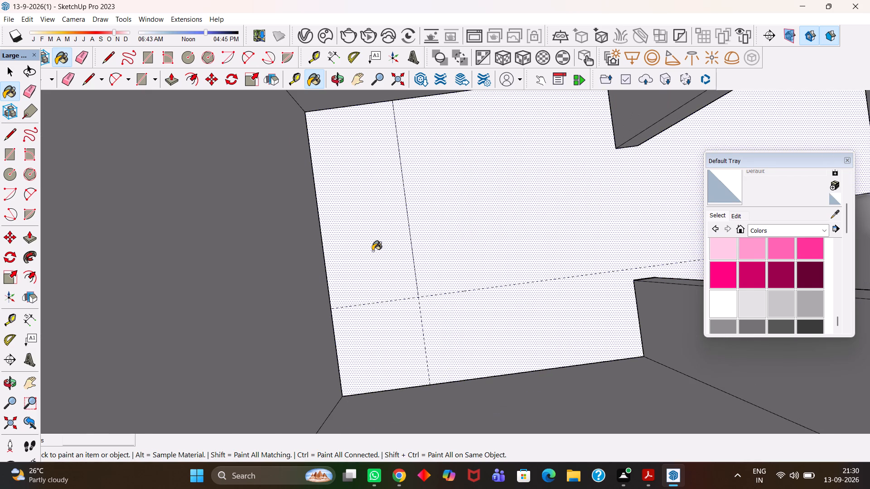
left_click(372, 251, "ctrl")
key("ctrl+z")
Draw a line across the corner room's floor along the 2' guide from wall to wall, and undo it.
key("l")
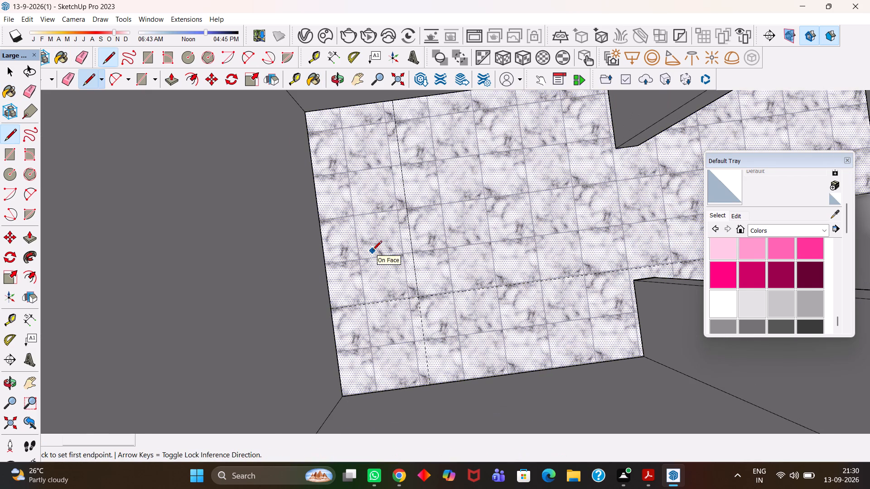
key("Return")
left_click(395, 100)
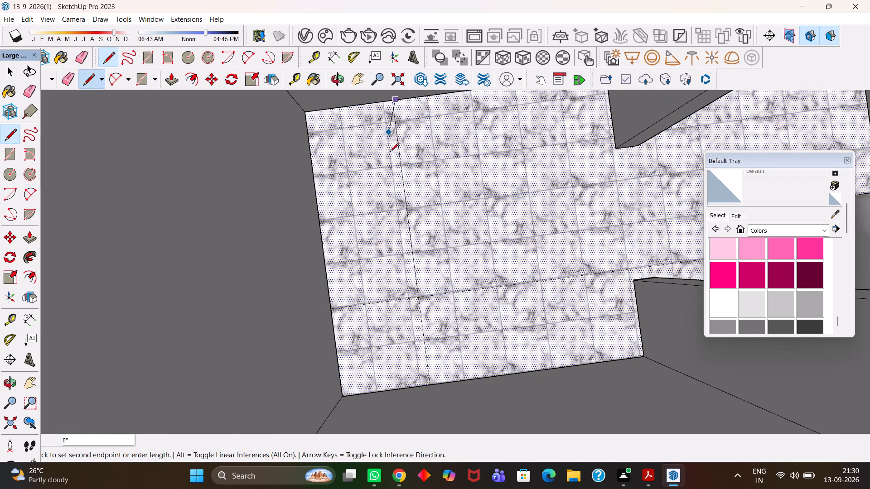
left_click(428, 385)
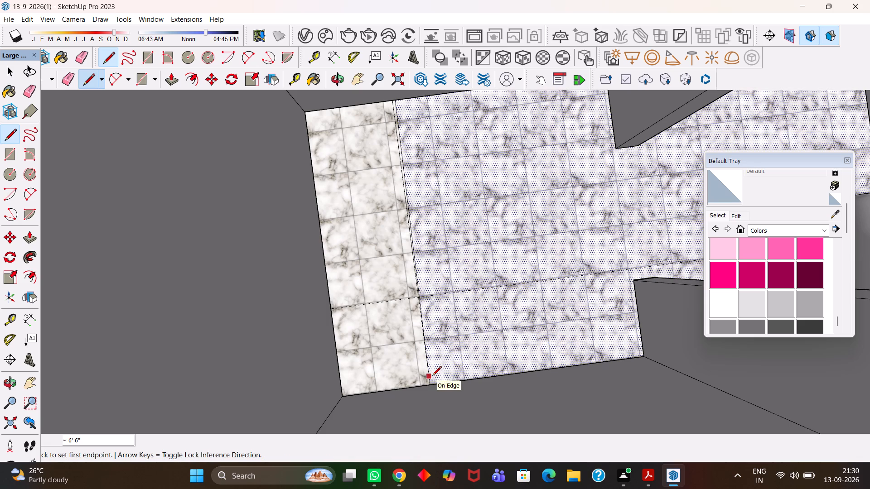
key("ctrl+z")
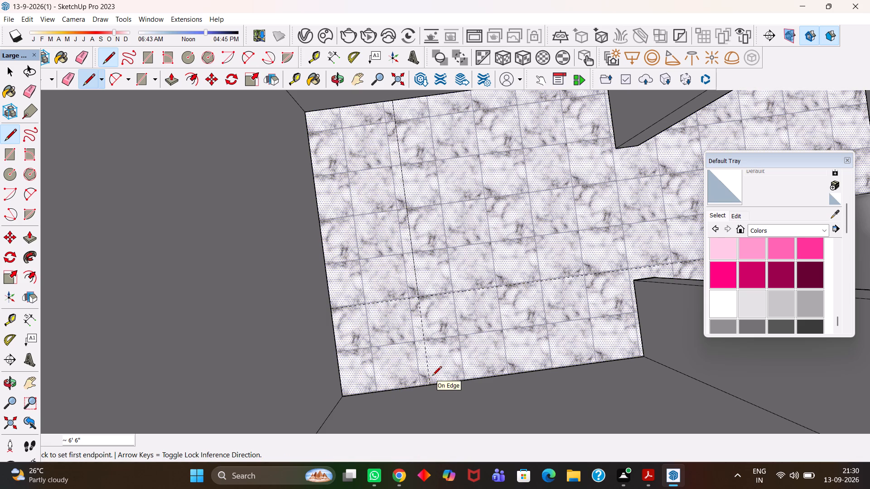
Draw a rectangle about 6' 6" by 2' on the corner room's floor, from the wall corner along the guide.
key("r")
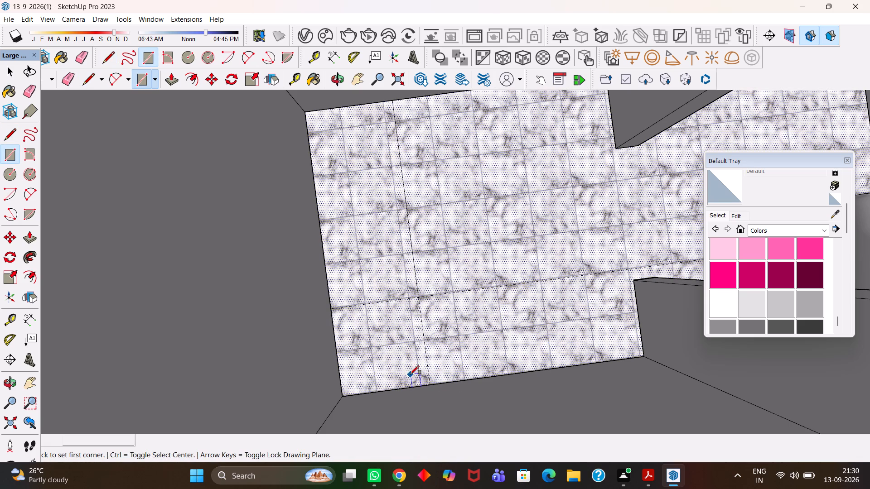
key("r")
left_click(307, 113)
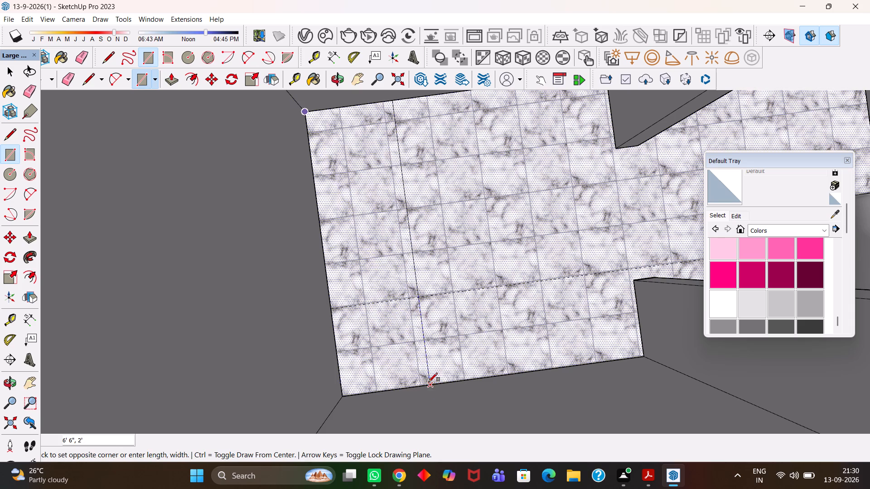
left_click(427, 380)
scroll(422, 379, "up", 3)
Move the rectangle's short end edge onto the adjacent wall line so the 2' strip spans the full floor.
key("space")
left_click(403, 381)
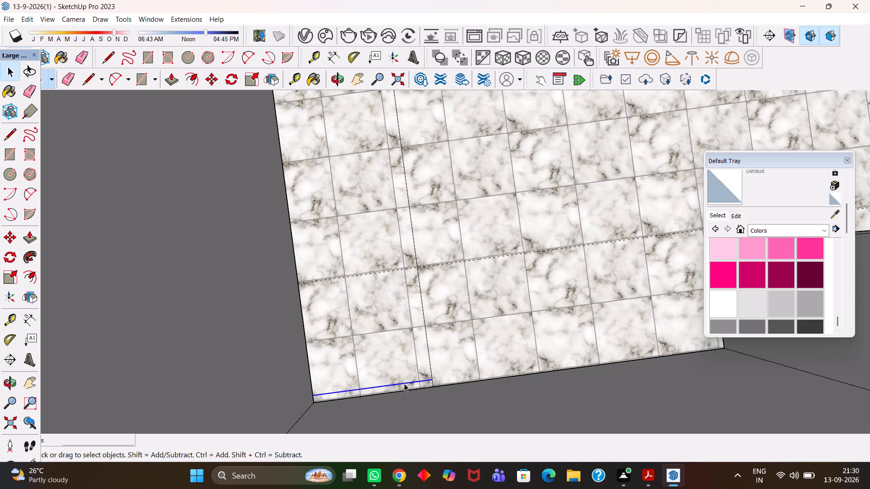
left_click(404, 384)
scroll(409, 387, "up", 3)
key("m")
left_click(440, 378)
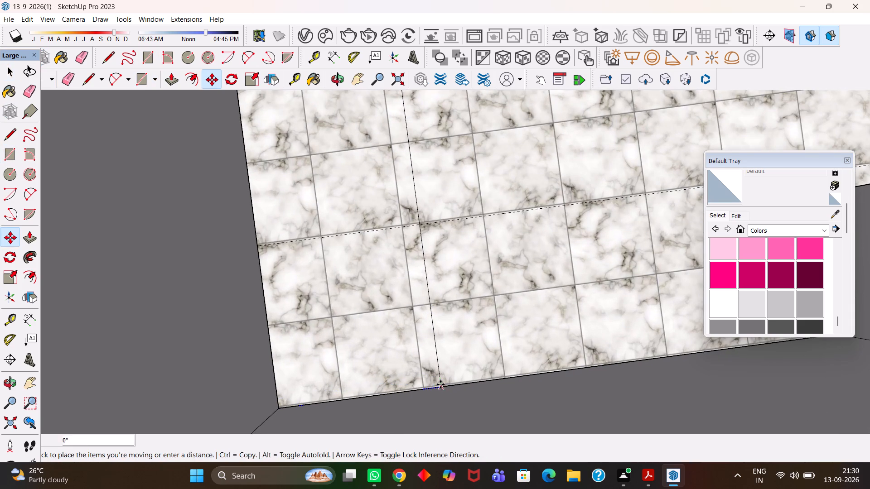
left_click(440, 385)
scroll(430, 371, "down", 3)
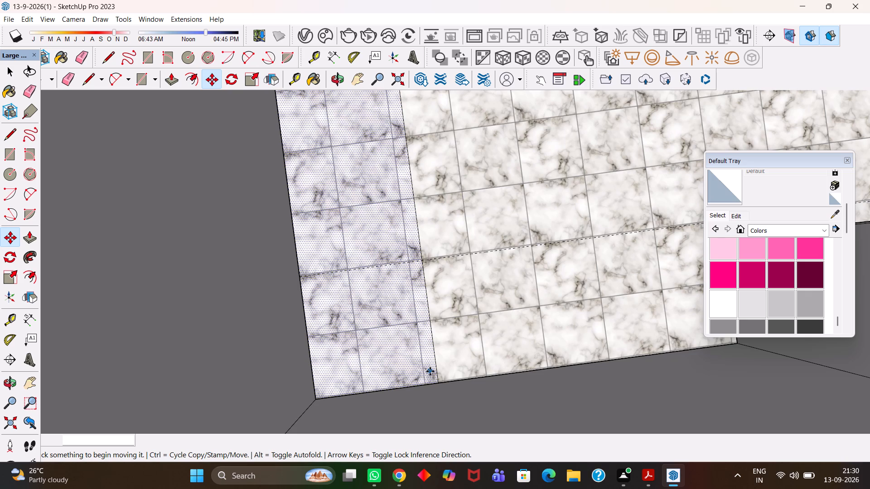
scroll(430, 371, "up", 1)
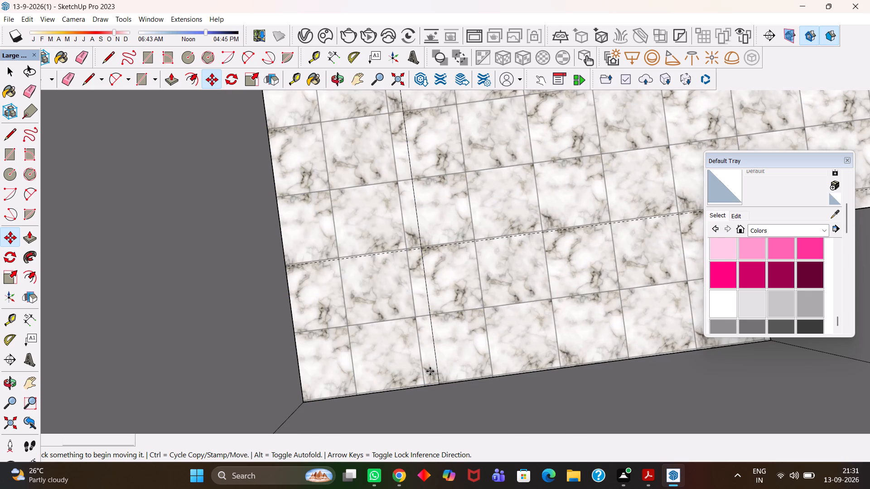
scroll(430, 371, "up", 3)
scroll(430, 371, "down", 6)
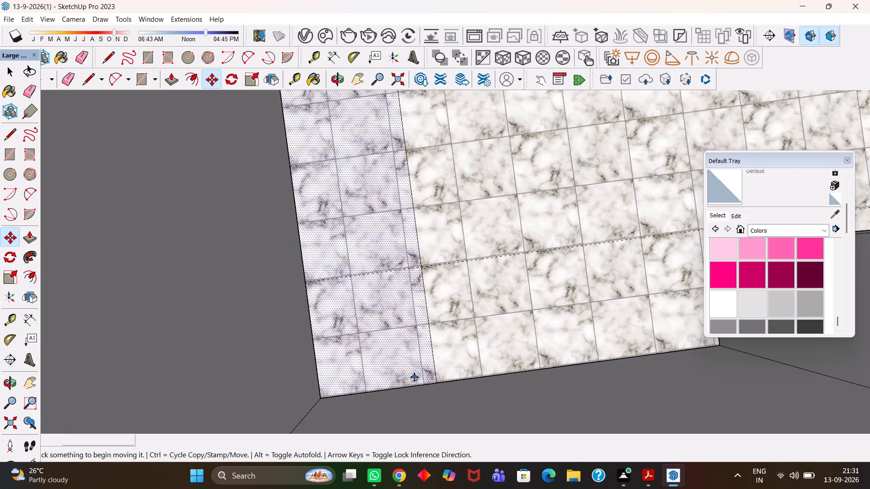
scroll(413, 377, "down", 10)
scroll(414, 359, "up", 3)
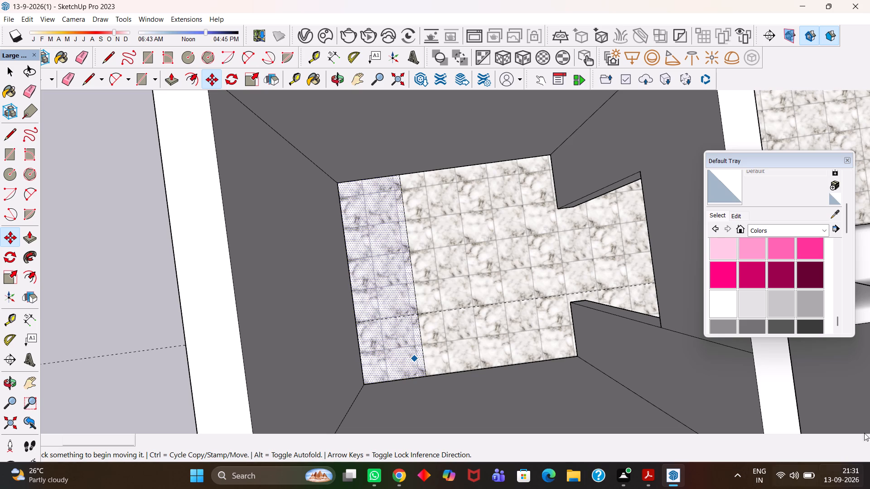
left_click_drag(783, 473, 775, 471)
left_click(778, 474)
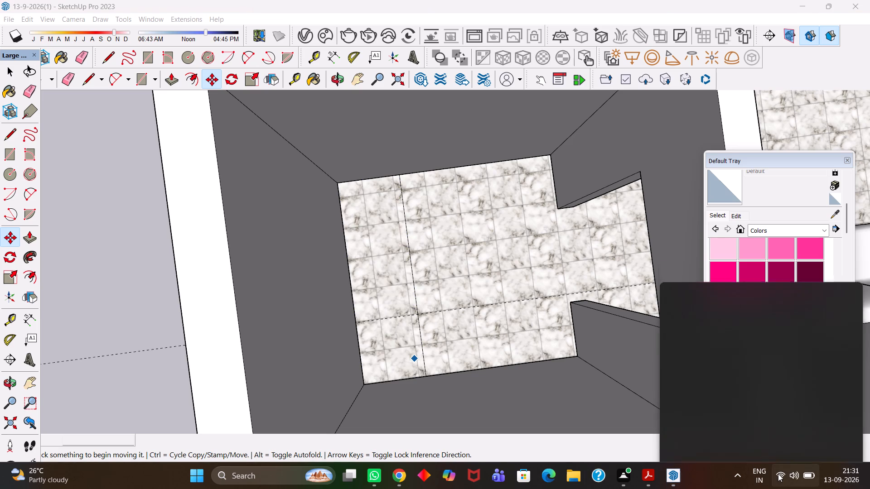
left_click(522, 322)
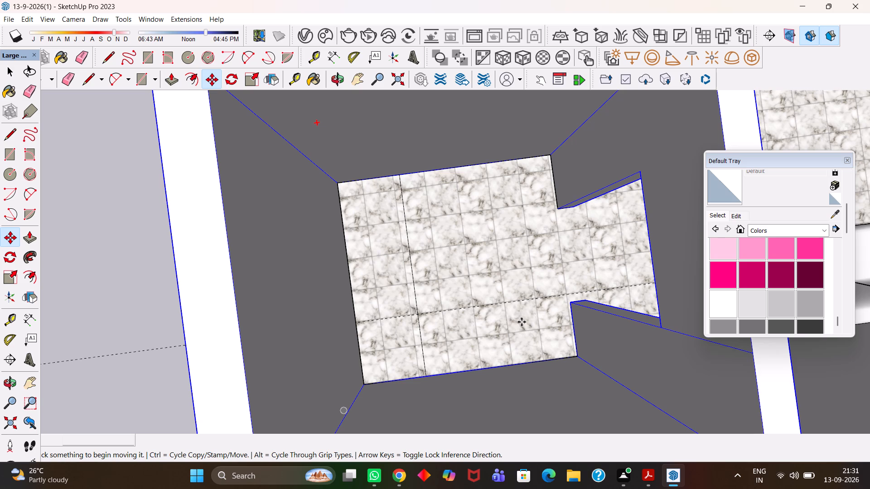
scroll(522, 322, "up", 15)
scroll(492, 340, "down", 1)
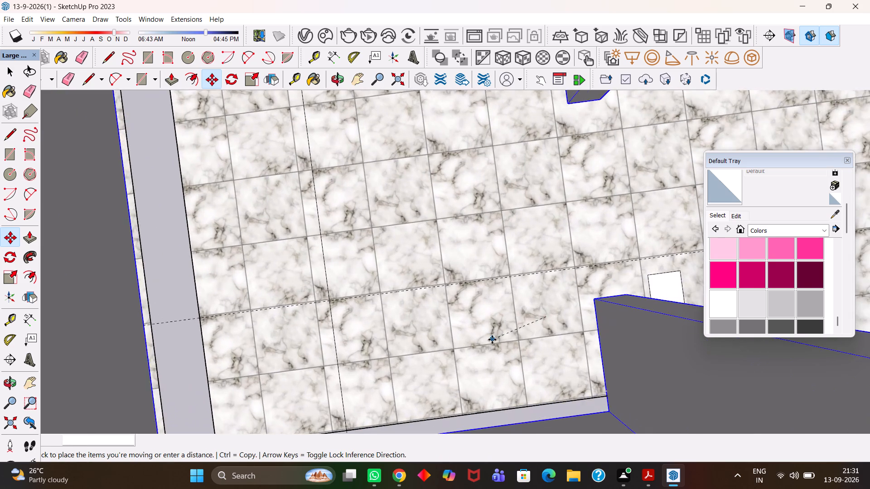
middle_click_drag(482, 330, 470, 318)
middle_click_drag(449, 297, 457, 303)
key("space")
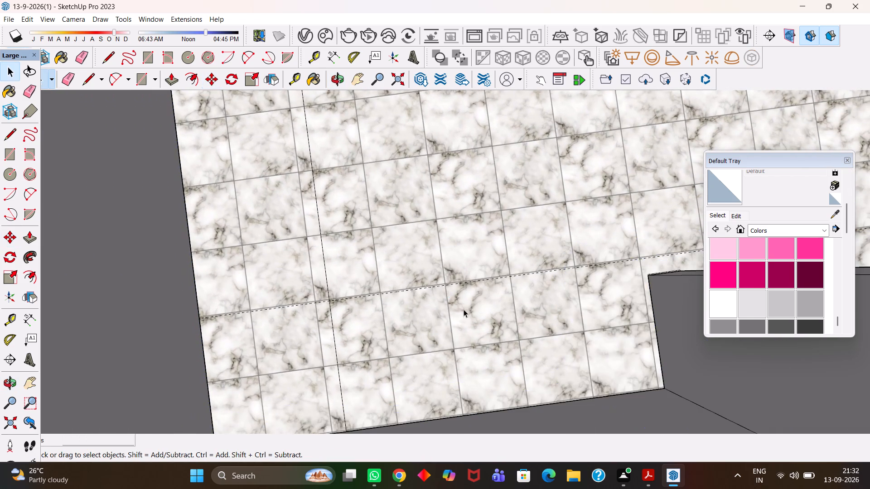
Examine the corner room's marble-tiled floor, its 2' strip and the crossing guide from above.
scroll(464, 310, "down", 15)
key("h")
left_click_drag(412, 300, 452, 263)
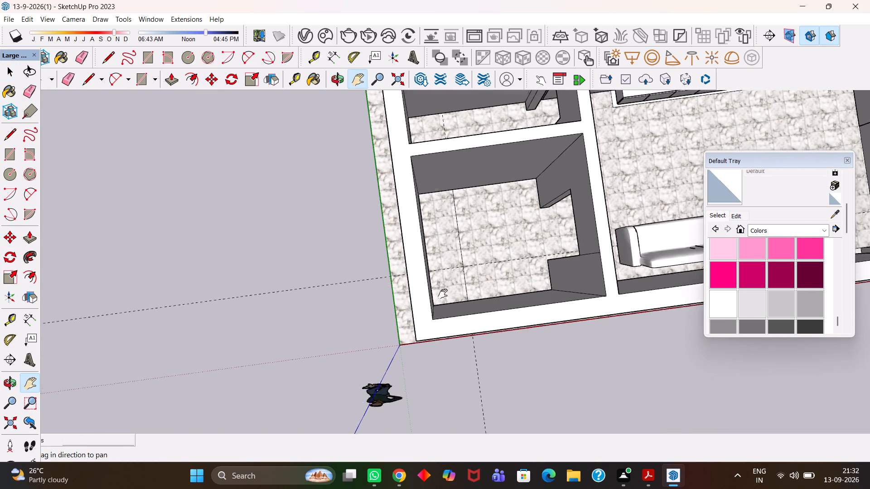
middle_click_drag(437, 289, 396, 247)
key("space")
double_click(314, 187)
scroll(420, 259, "up", 9)
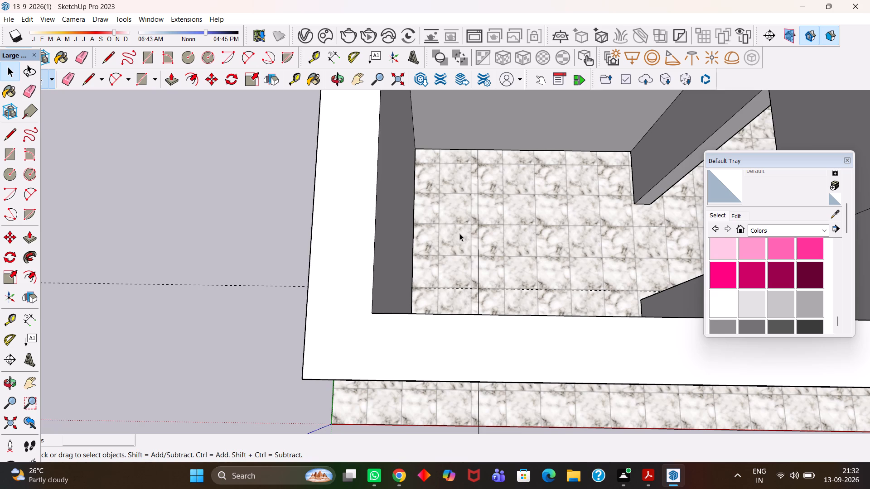
key("h")
left_click_drag(458, 262, 477, 291)
key("space")
left_click(289, 234)
key("h")
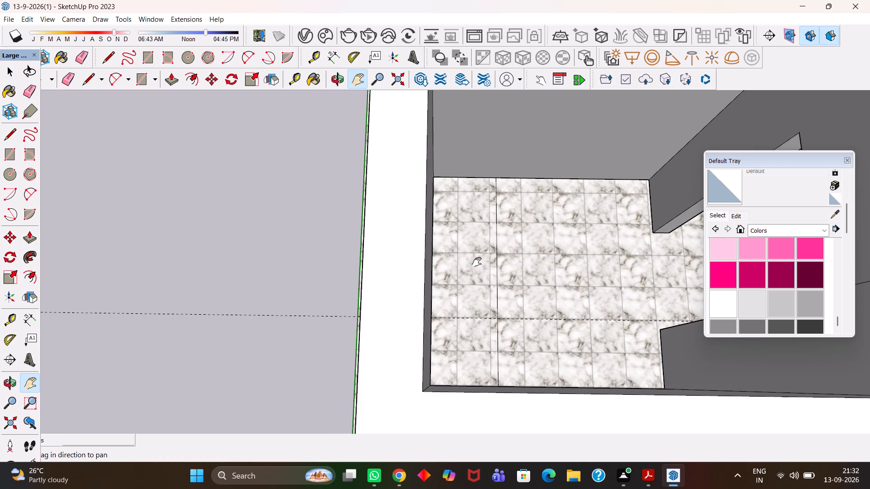
scroll(507, 283, "down", 3)
scroll(442, 306, "down", 2)
scroll(472, 332, "up", 5)
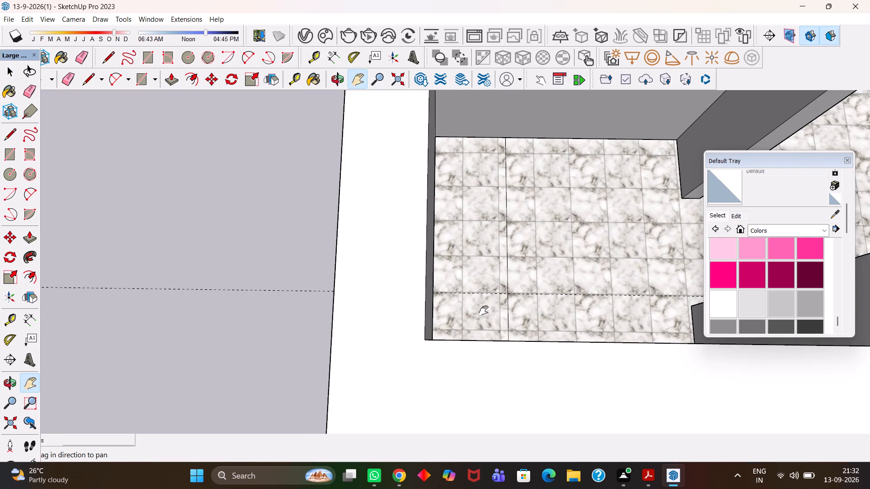
scroll(483, 310, "up", 3)
scroll(483, 310, "down", 2)
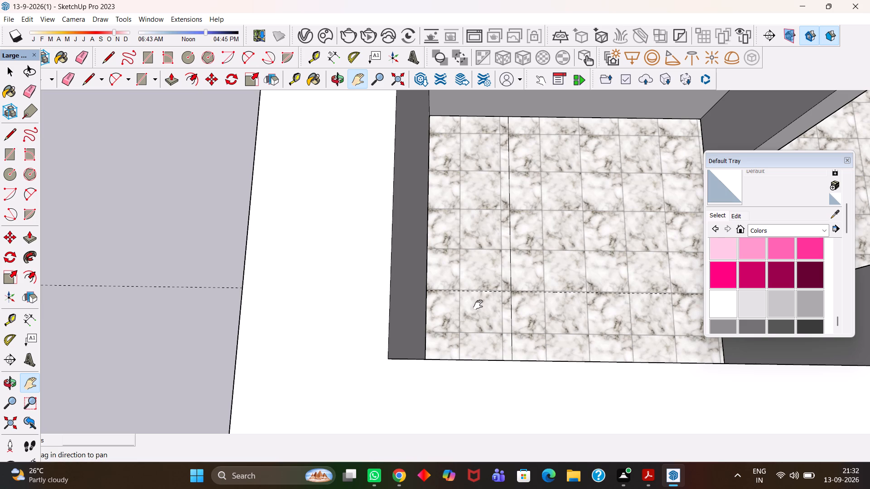
scroll(478, 305, "up", 2)
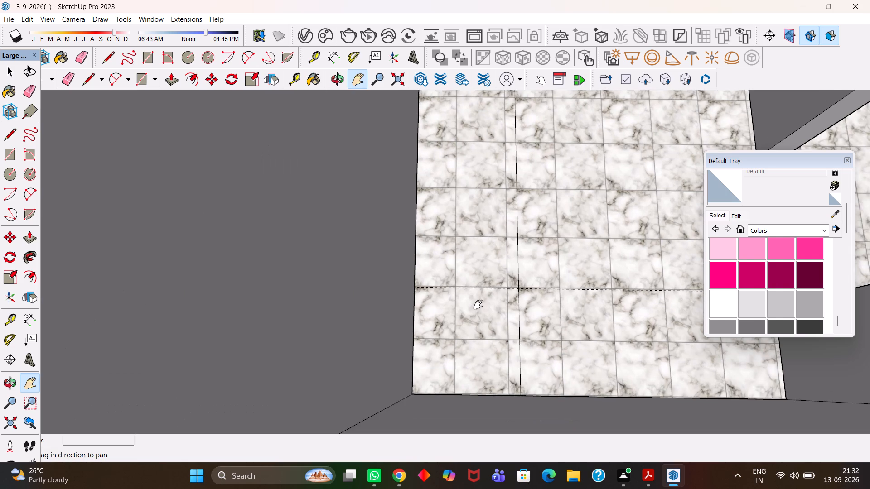
Paint the 2' floor strip along the corner room's wall with the white Color M00.
key("h")
scroll(478, 305, "down", 2)
middle_click_drag(488, 314, 499, 327)
scroll(499, 327, "up", 3)
key("h")
left_click(496, 331)
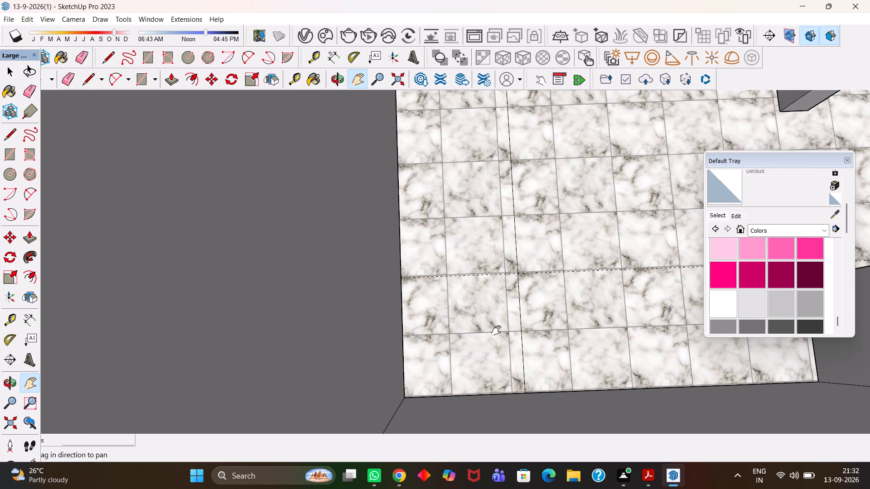
left_click(483, 328)
key("space")
double_click(474, 325)
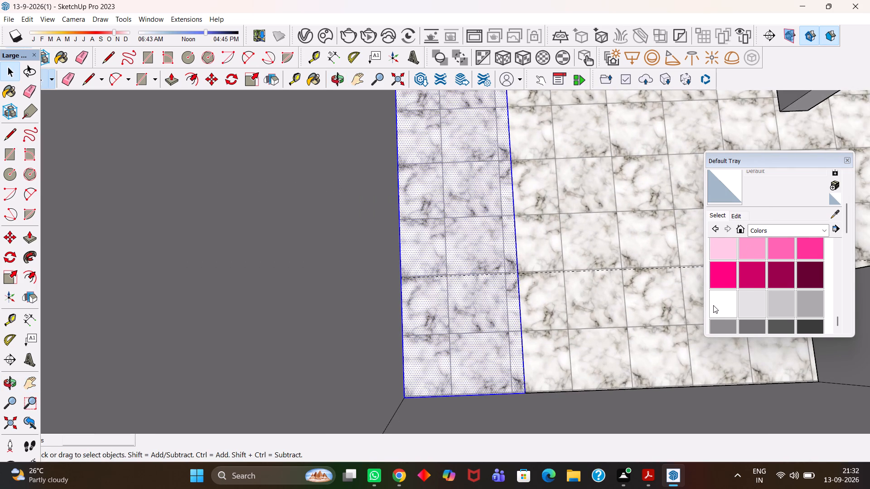
left_click(716, 309)
left_click(485, 327)
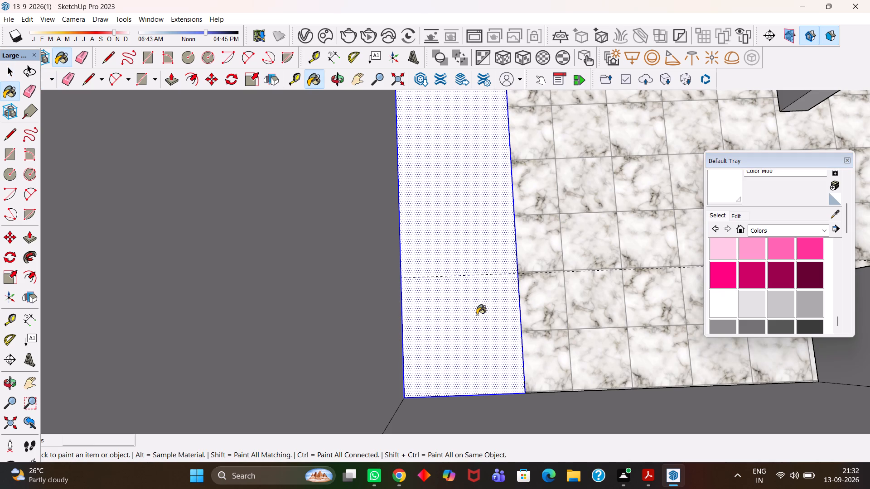
Copy the white strip about 6' 11" away, onto the open ground outside the house beside the outer wall.
scroll(477, 315, "down", 5)
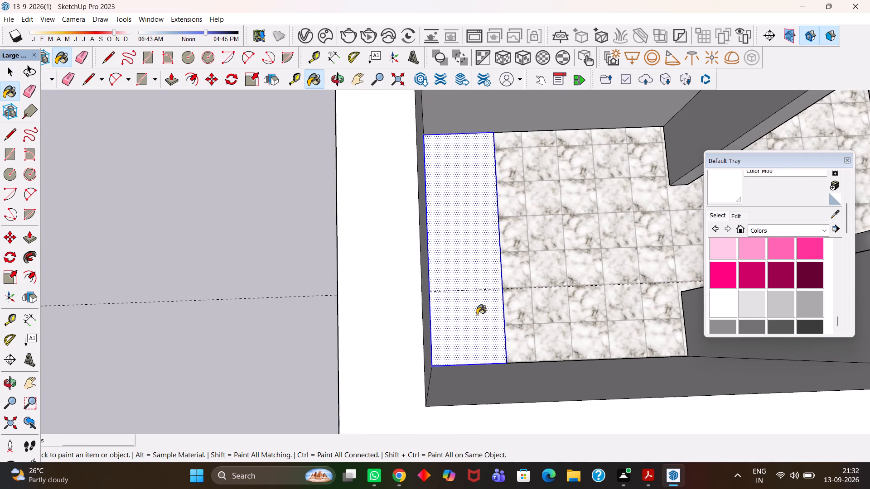
scroll(477, 315, "down", 3)
scroll(477, 315, "up", 2)
scroll(477, 315, "down", 1)
key("m")
left_click(477, 315)
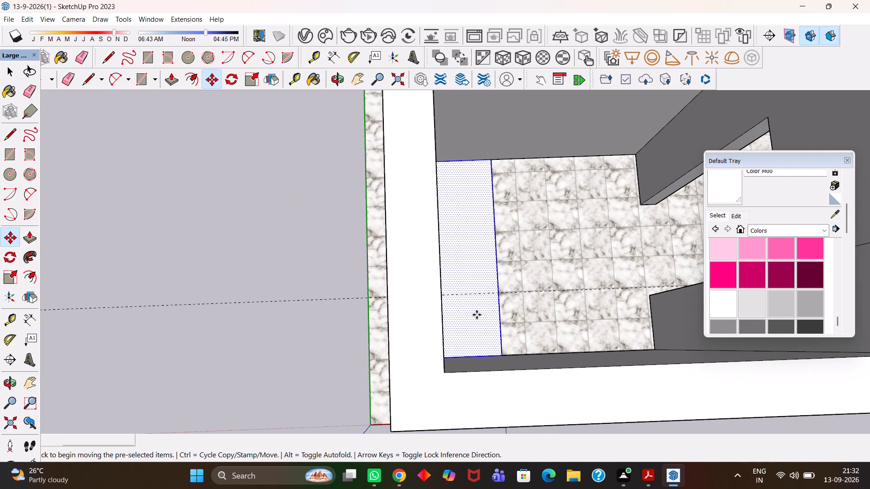
left_click(275, 252)
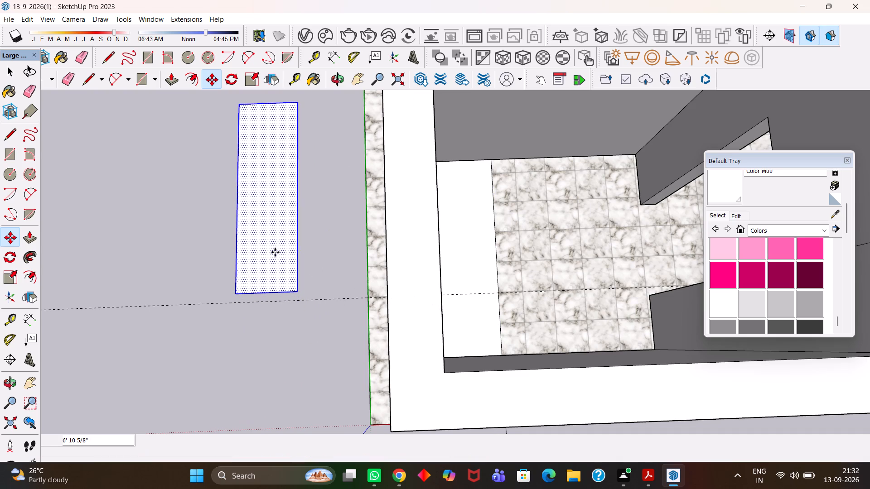
Extrude the copied white strip upward by 2' 9" into a solid block.
key("h")
scroll(275, 252, "up", 4)
left_click_drag(273, 252, 400, 283)
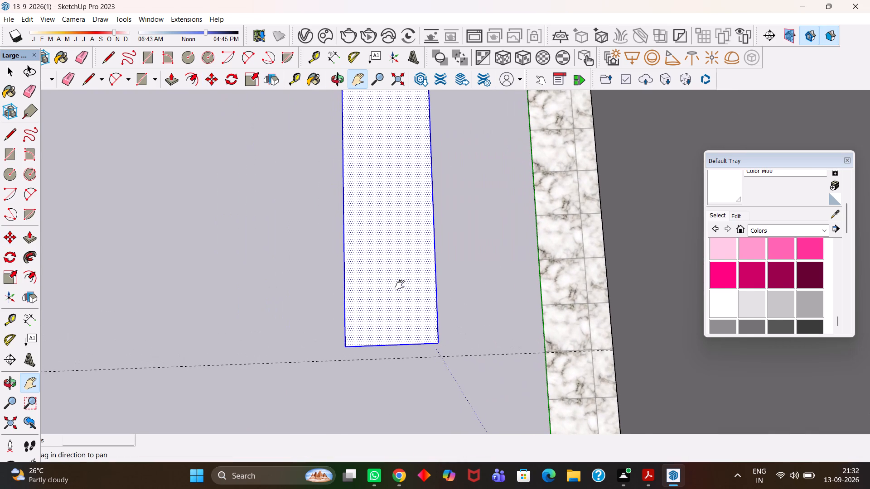
scroll(400, 285, "up", 1)
scroll(400, 285, "down", 1)
middle_click_drag(376, 273, 337, 236)
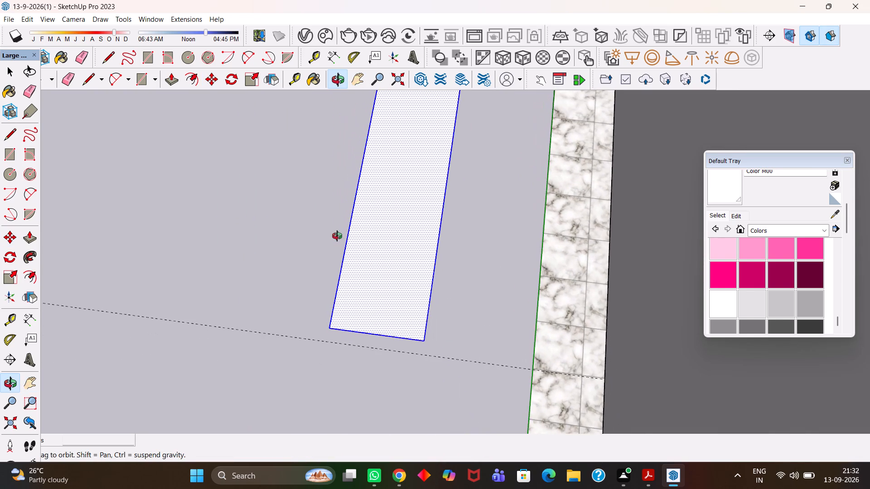
middle_click_drag(337, 236, 348, 238)
middle_click(348, 238)
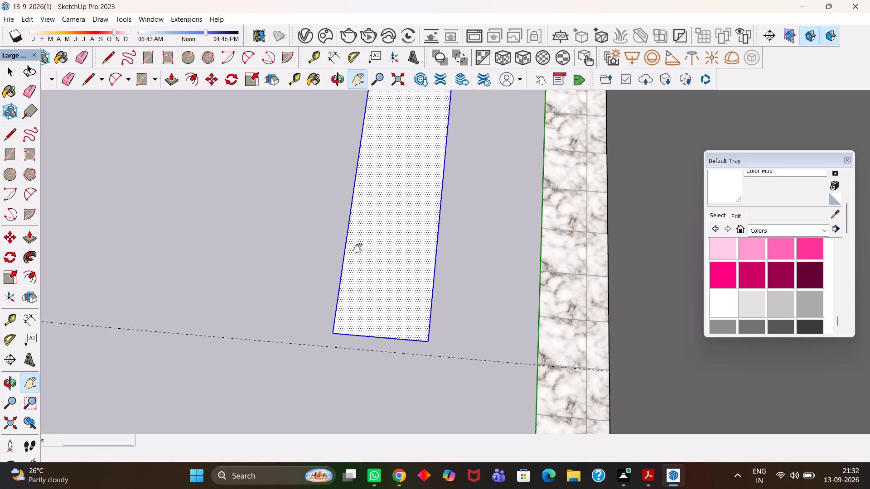
key("p")
left_click(362, 295)
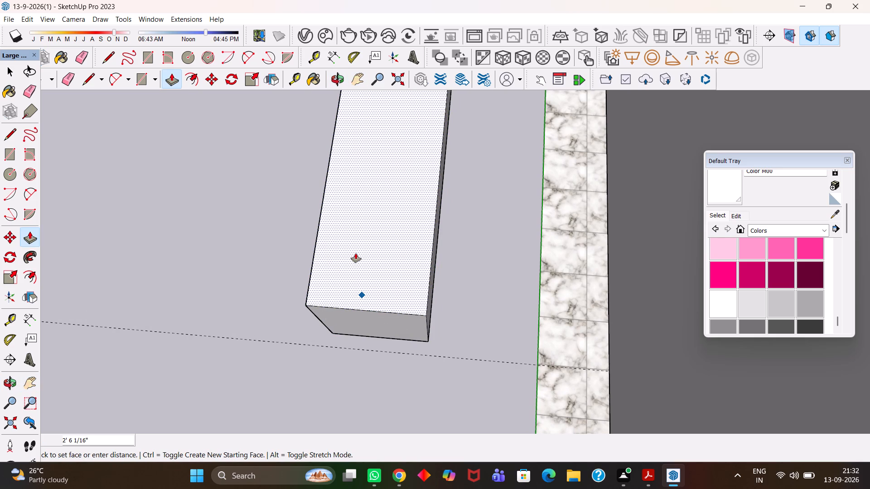
type("2'9\"")
key("Return")
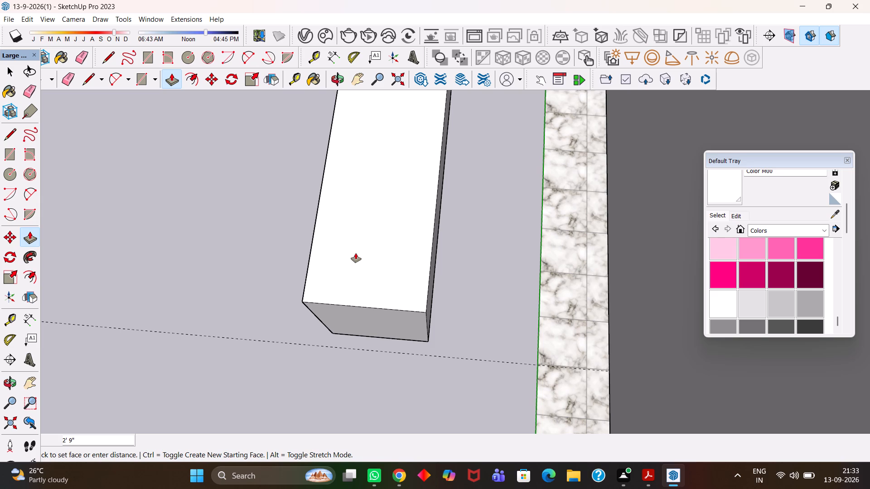
Examine the extruded block's top, end and side faces from several angles and distances.
scroll(438, 344, "up", 1)
scroll(438, 344, "down", 1)
scroll(438, 344, "up", 1)
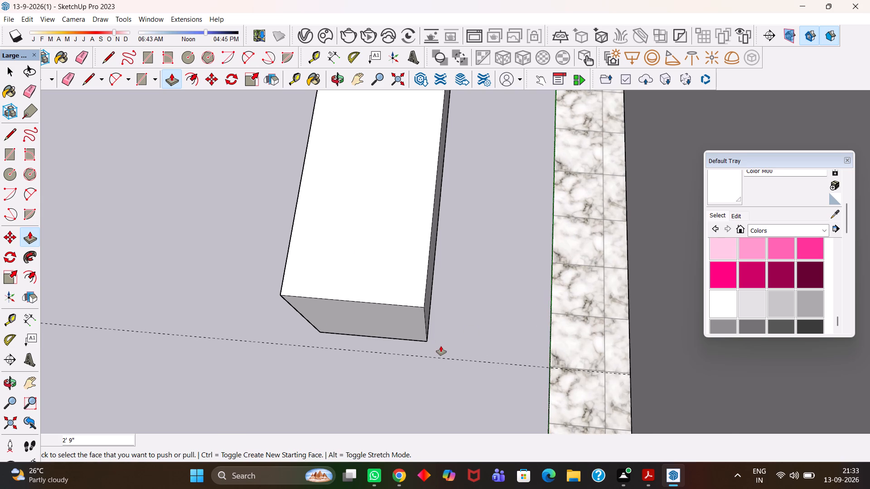
scroll(441, 346, "up", 5)
middle_click_drag(435, 345, 400, 312)
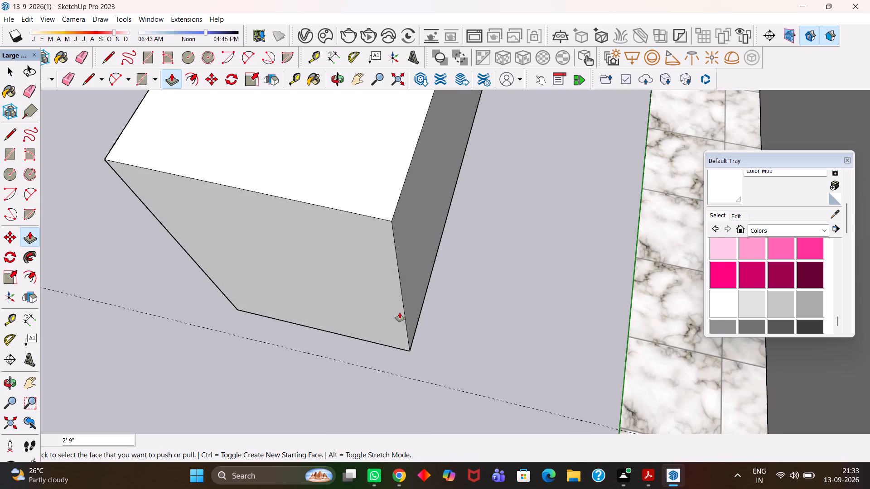
scroll(444, 351, "up", 4)
scroll(443, 350, "down", 2)
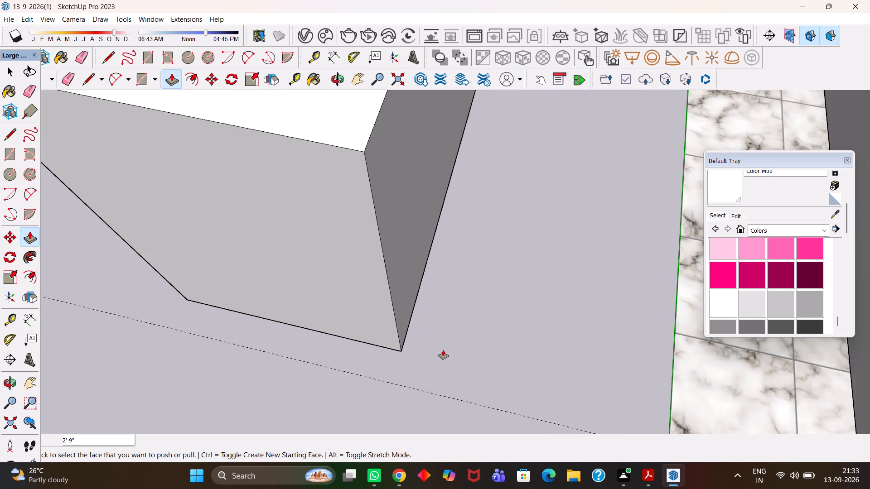
scroll(443, 350, "down", 4)
middle_click_drag(442, 325, 380, 269)
middle_click_drag(377, 268, 371, 261)
middle_click(370, 260)
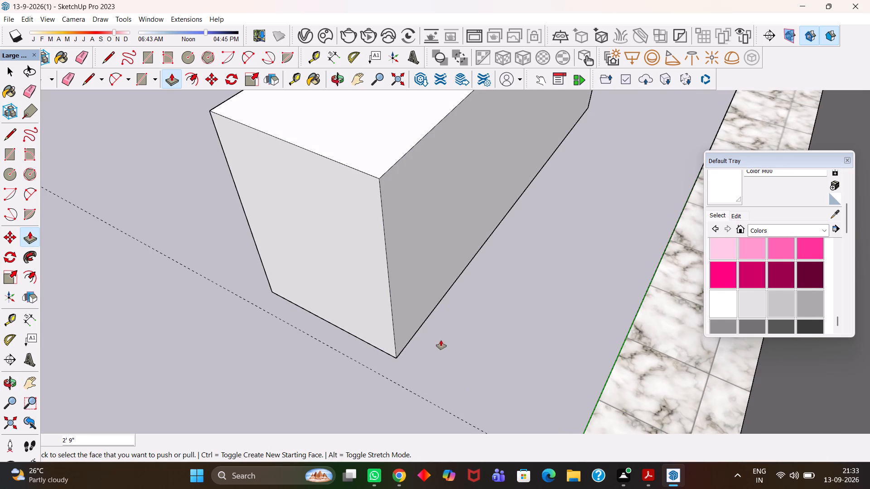
scroll(425, 343, "up", 1)
scroll(425, 345, "down", 10)
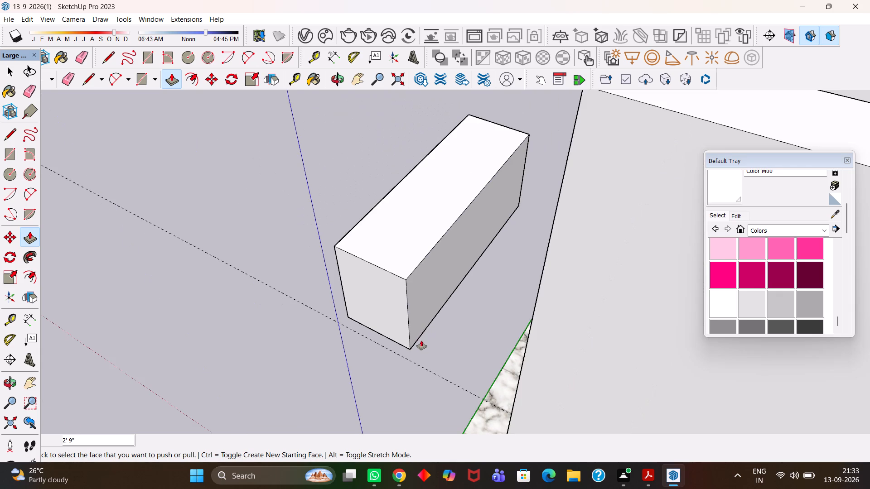
scroll(434, 349, "up", 3)
middle_click_drag(436, 363, 466, 393)
scroll(457, 384, "up", 1)
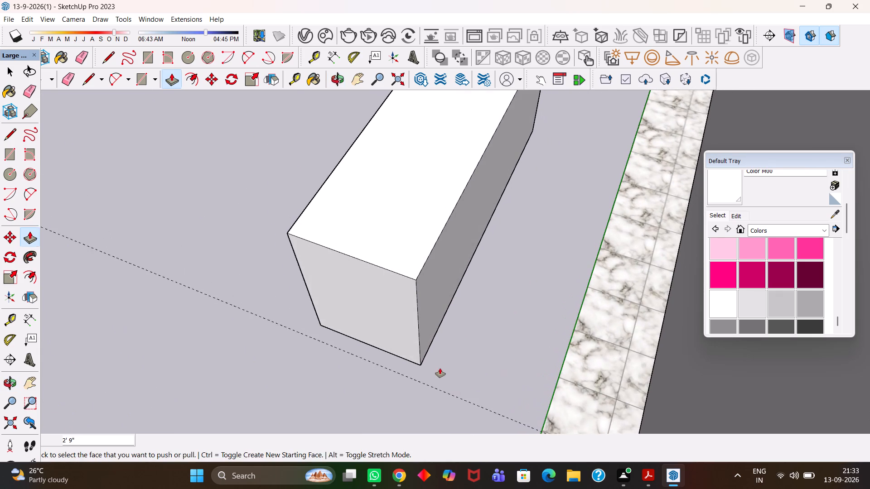
middle_click_drag(449, 378, 463, 390)
scroll(455, 383, "up", 2)
scroll(459, 386, "down", 4)
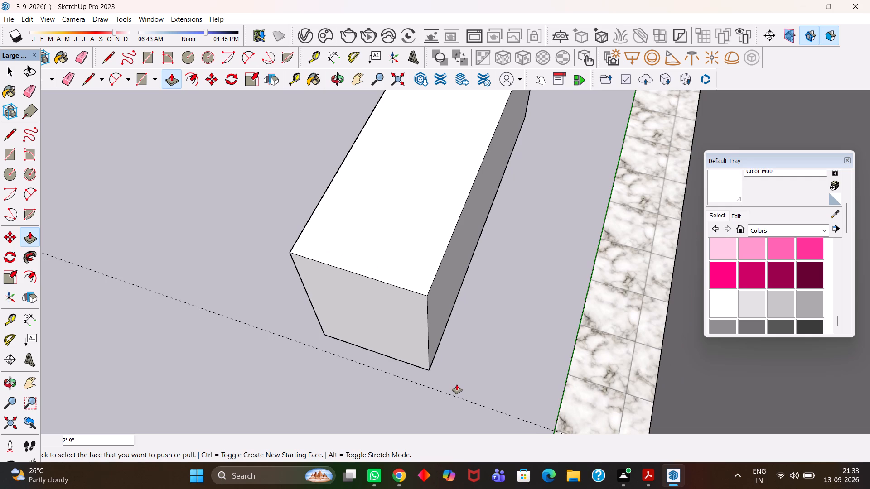
scroll(449, 358, "up", 1)
scroll(449, 358, "down", 1)
scroll(449, 358, "up", 1)
scroll(445, 349, "down", 1)
scroll(445, 349, "up", 2)
key("h")
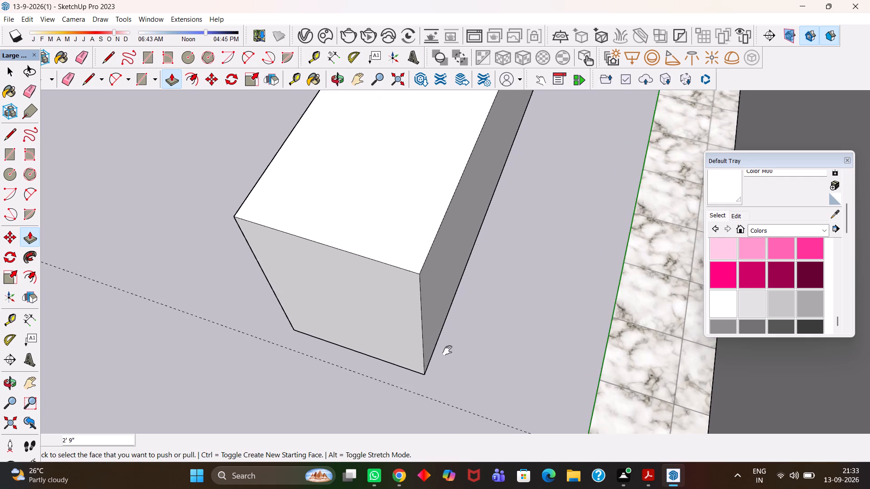
scroll(449, 351, "down", 9)
scroll(408, 367, "up", 1)
middle_click_drag(479, 360, 535, 321)
scroll(535, 322, "up", 3)
key("h")
scroll(418, 317, "down", 1)
scroll(418, 317, "up", 1)
key("h")
scroll(418, 317, "down", 2)
left_click_drag(415, 305, 480, 378)
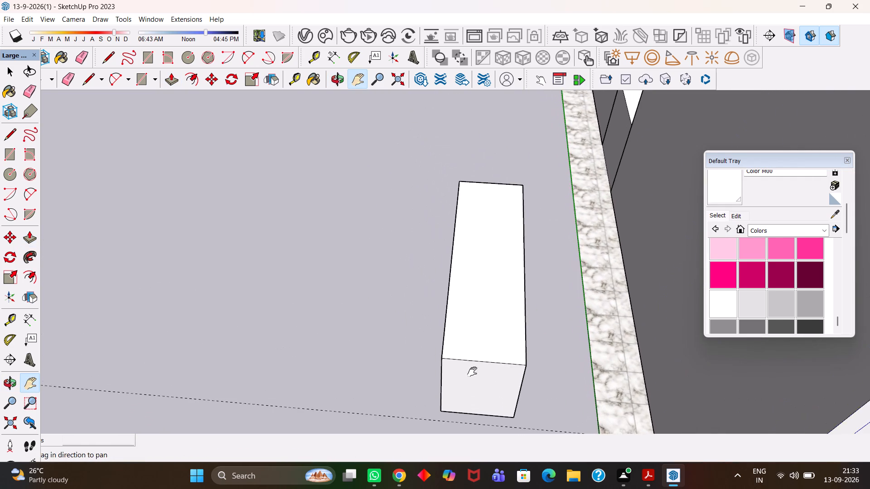
middle_click_drag(532, 426, 552, 427)
middle_click_drag(546, 417, 542, 379)
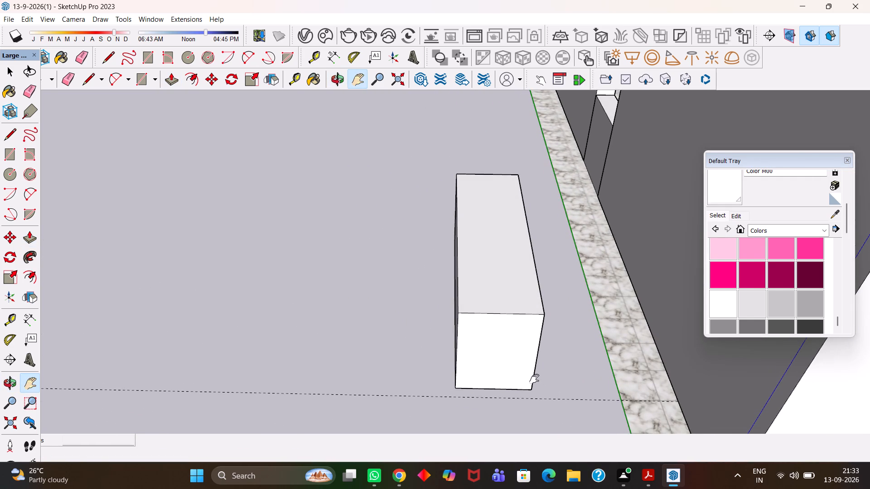
scroll(534, 379, "up", 2)
key("h")
scroll(524, 376, "down", 4)
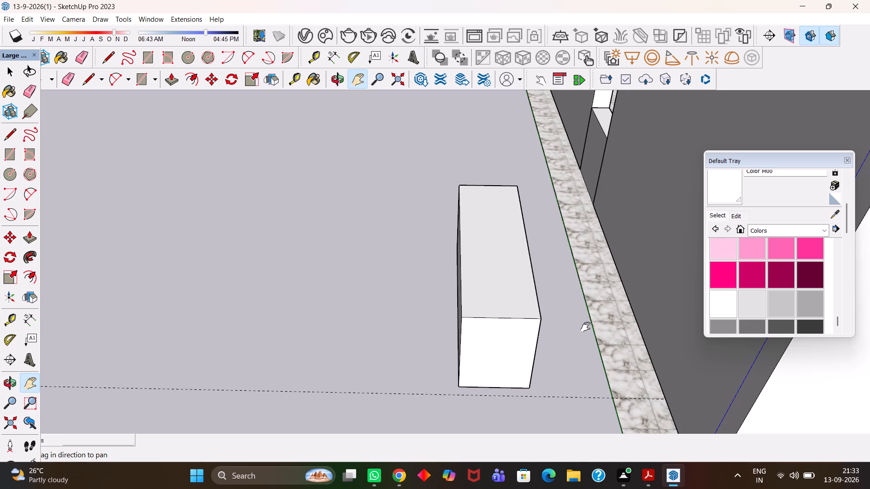
scroll(585, 327, "up", 1)
scroll(585, 327, "down", 1)
scroll(585, 327, "up", 1)
key("h")
scroll(502, 308, "up", 17)
key("h")
key("h")
scroll(474, 291, "down", 3)
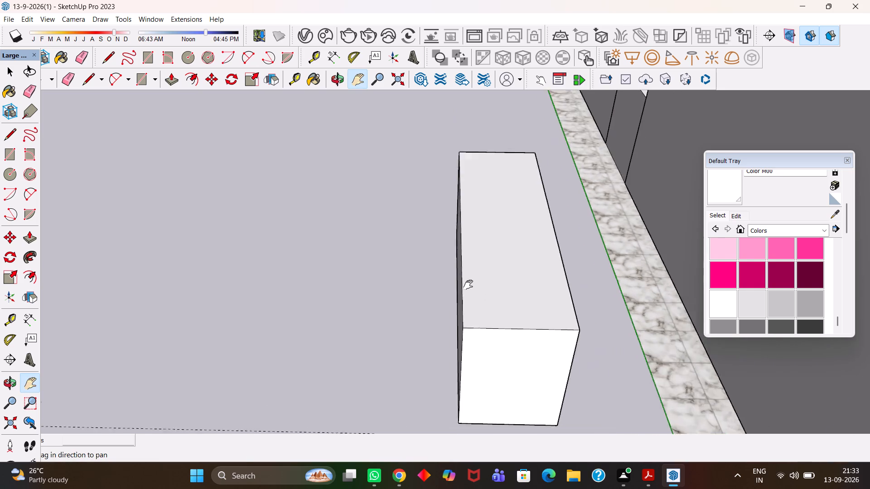
scroll(468, 285, "down", 11)
scroll(473, 344, "up", 10)
scroll(525, 375, "up", 1)
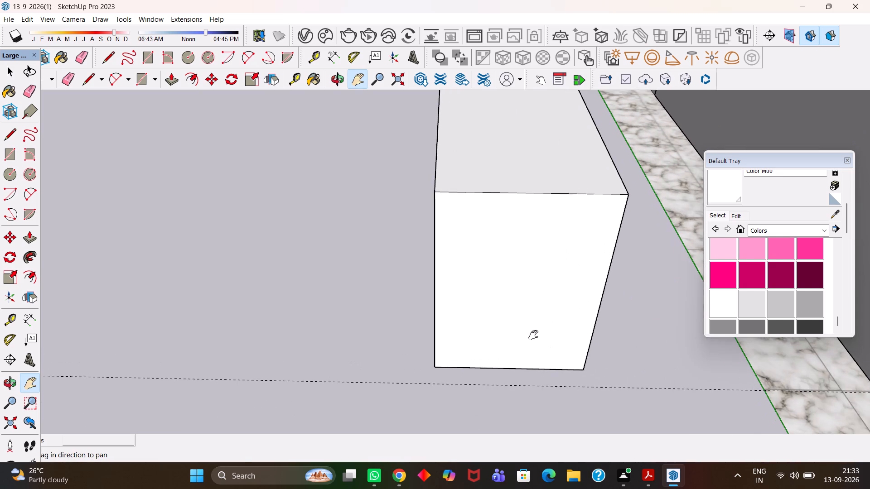
scroll(533, 335, "up", 1)
scroll(533, 335, "down", 8)
scroll(541, 326, "up", 1)
scroll(500, 230, "down", 4)
middle_click_drag(530, 293, 530, 304)
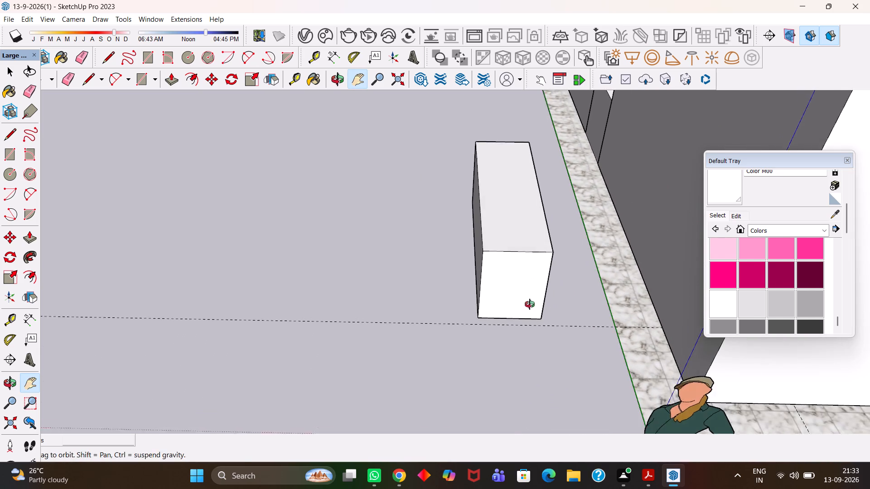
middle_click_drag(530, 304, 529, 309)
scroll(529, 309, "up", 1)
middle_click_drag(456, 256, 503, 312)
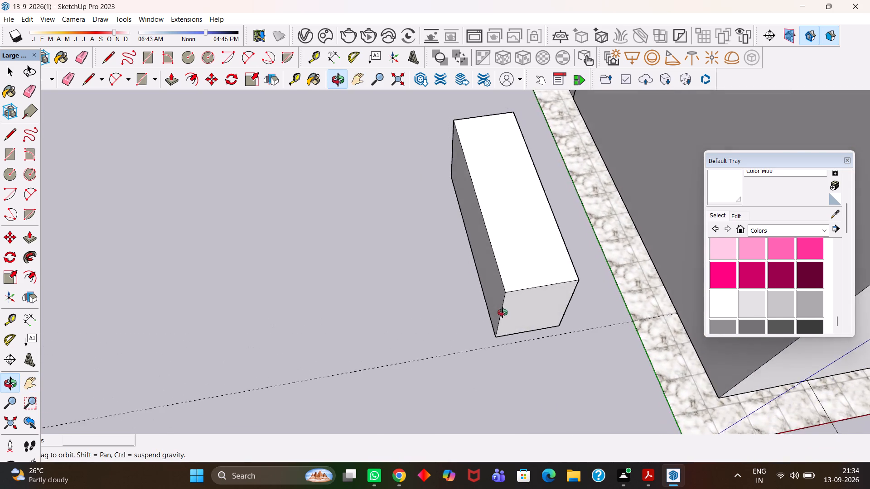
middle_click_drag(503, 312, 497, 312)
scroll(497, 312, "up", 1)
left_click_drag(521, 250, 522, 315)
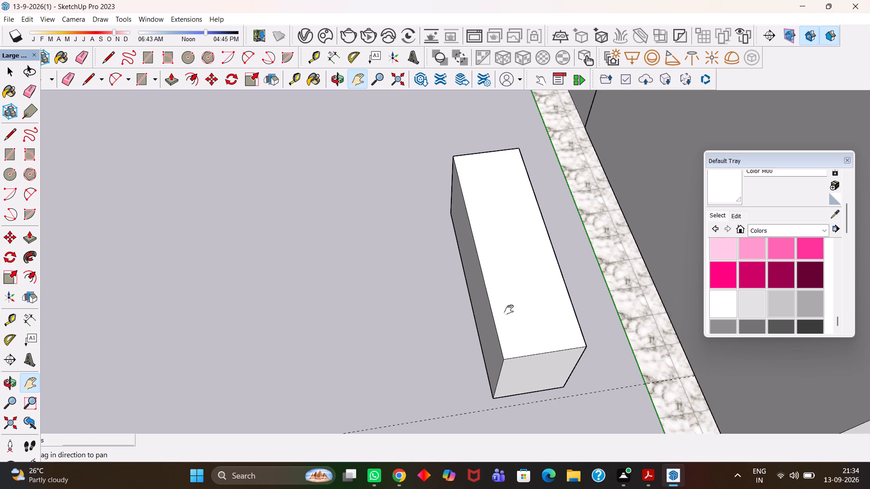
Measure across the white block's top face, starting from its long edge beside the house.
scroll(501, 301, "up", 6)
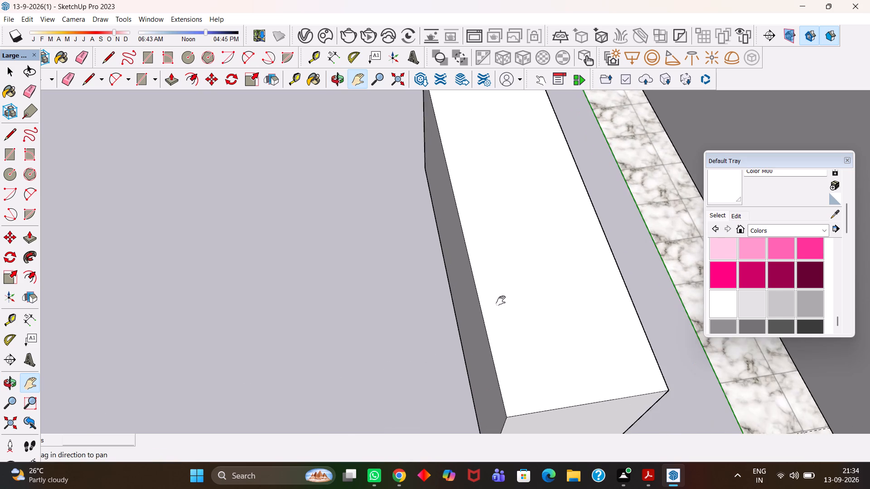
scroll(497, 309, "down", 5)
middle_click_drag(536, 332, 510, 326)
scroll(510, 326, "up", 1)
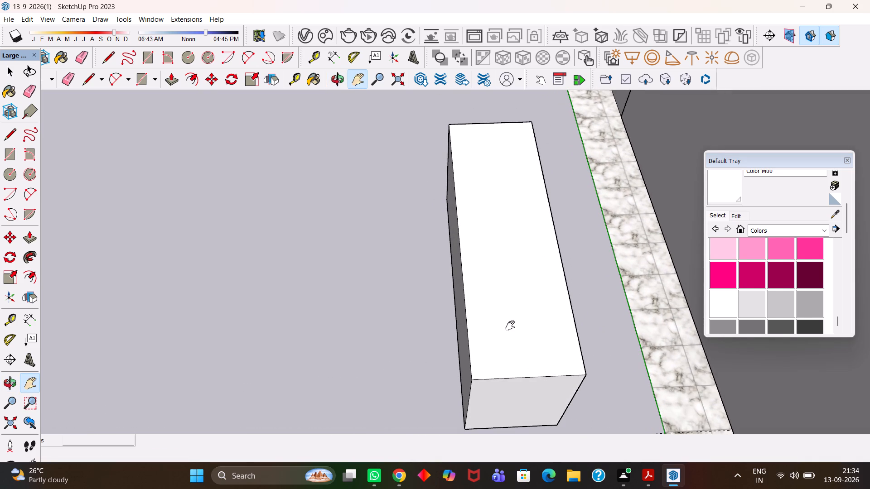
scroll(510, 326, "up", 7)
scroll(510, 326, "down", 5)
key("t")
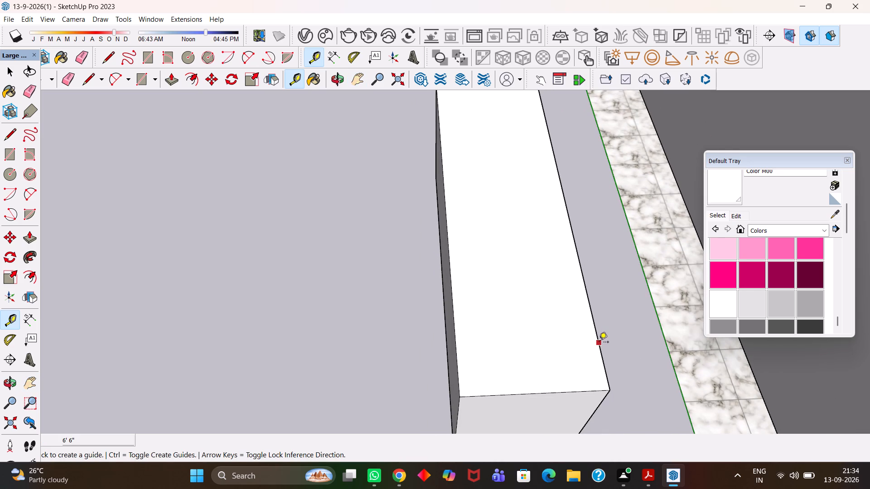
left_click(597, 341)
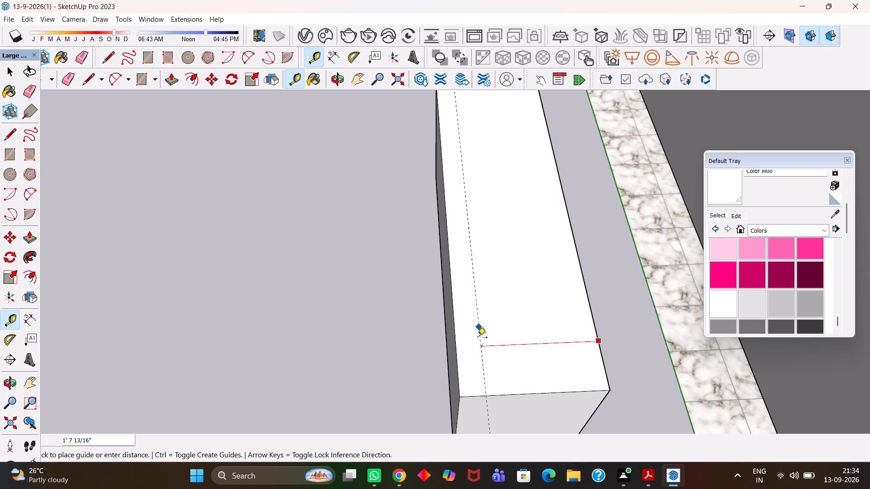
scroll(488, 335, "up", 4)
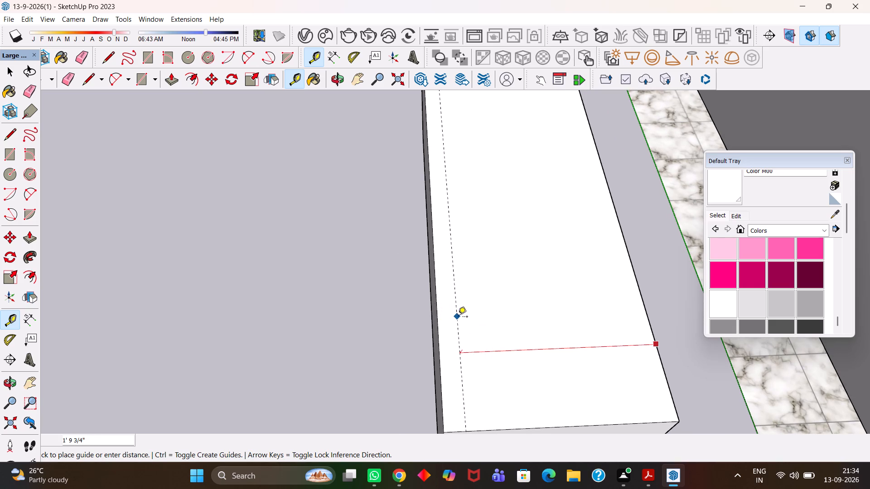
scroll(480, 294, "down", 8)
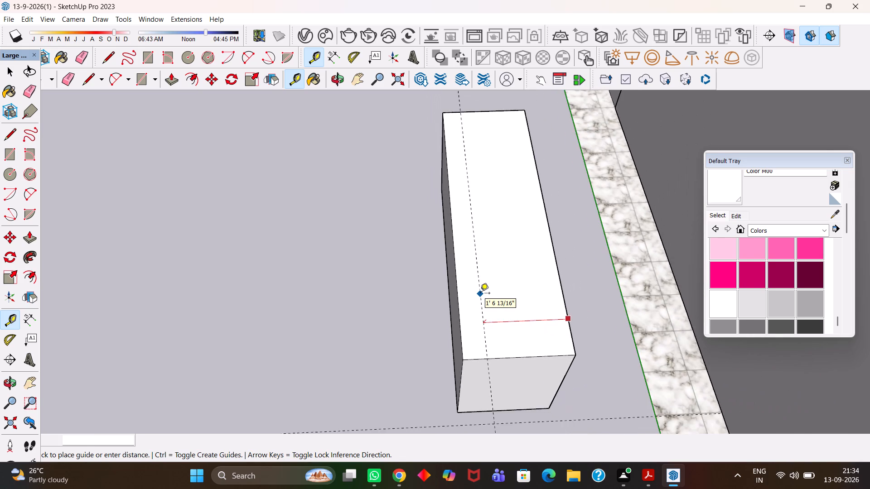
scroll(480, 294, "down", 4)
scroll(480, 294, "up", 2)
scroll(480, 294, "down", 2)
scroll(480, 294, "up", 5)
scroll(480, 294, "down", 1)
scroll(480, 294, "up", 3)
scroll(480, 294, "down", 9)
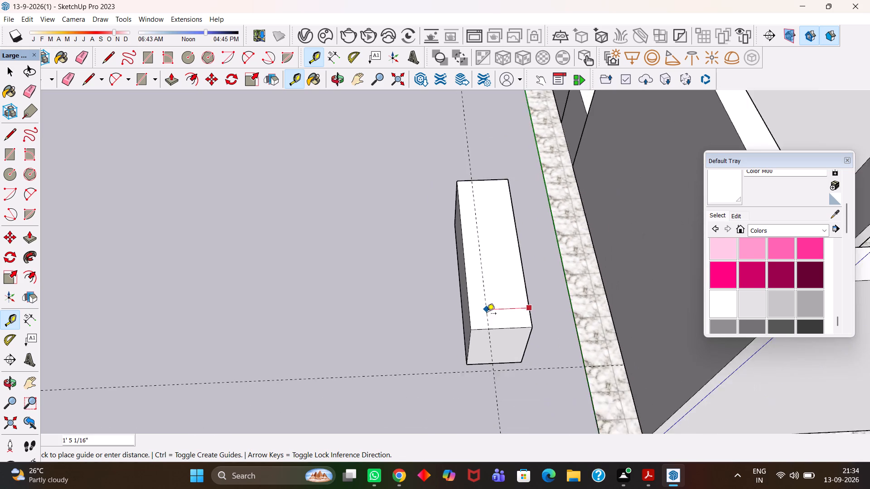
scroll(487, 314, "up", 5)
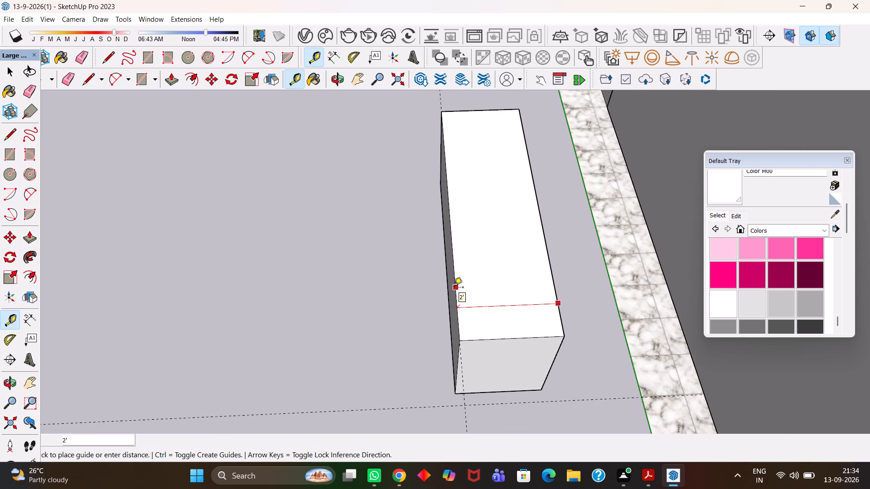
middle_click(467, 297)
scroll(468, 297, "up", 2)
key("space")
Erase the construction guide crossing the ground just beyond the end of the white block.
scroll(469, 296, "down", 3)
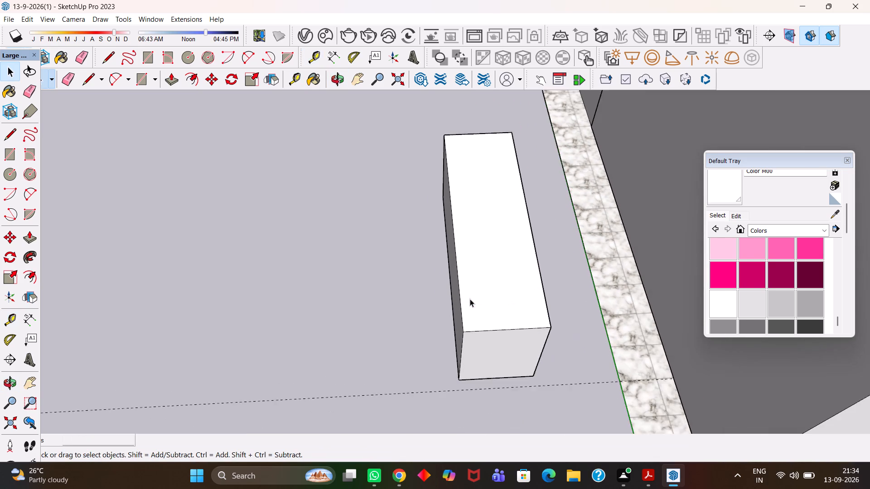
scroll(470, 299, "down", 3)
scroll(509, 338, "up", 3)
key("e")
left_click_drag(431, 401, 395, 369)
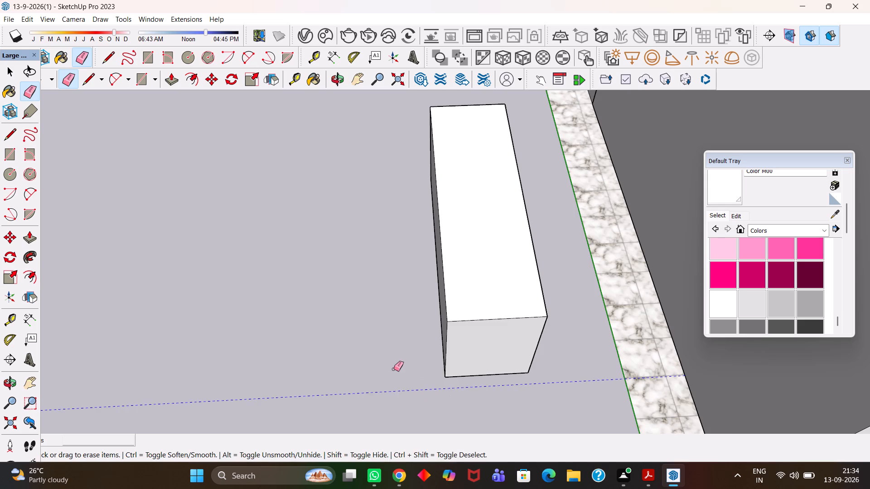
Examine the block's long face that points away from the house, at several angles and distances.
scroll(426, 378, "up", 4)
key("h")
scroll(426, 378, "down", 6)
middle_click_drag(425, 361, 619, 251)
middle_click_drag(472, 273, 578, 295)
scroll(535, 295, "up", 1)
key("h")
left_click_drag(566, 243, 426, 345)
scroll(425, 358, "down", 2)
middle_click_drag(435, 368, 518, 369)
scroll(459, 372, "up", 4)
key("h")
left_click_drag(612, 246, 445, 333)
scroll(424, 342, "down", 5)
key("h")
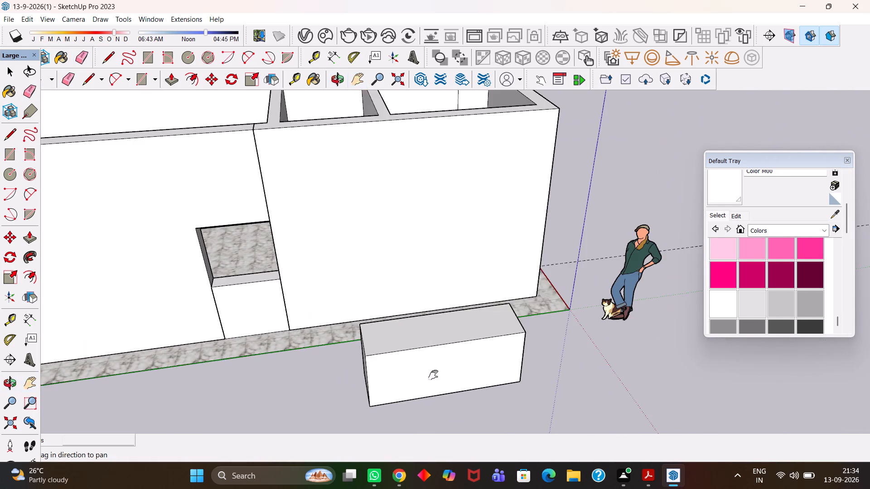
middle_click_drag(425, 369, 399, 345)
scroll(399, 345, "up", 2)
left_click_drag(400, 346, 422, 323)
middle_click(429, 331)
scroll(426, 331, "up", 3)
key("space")
double_click(425, 322)
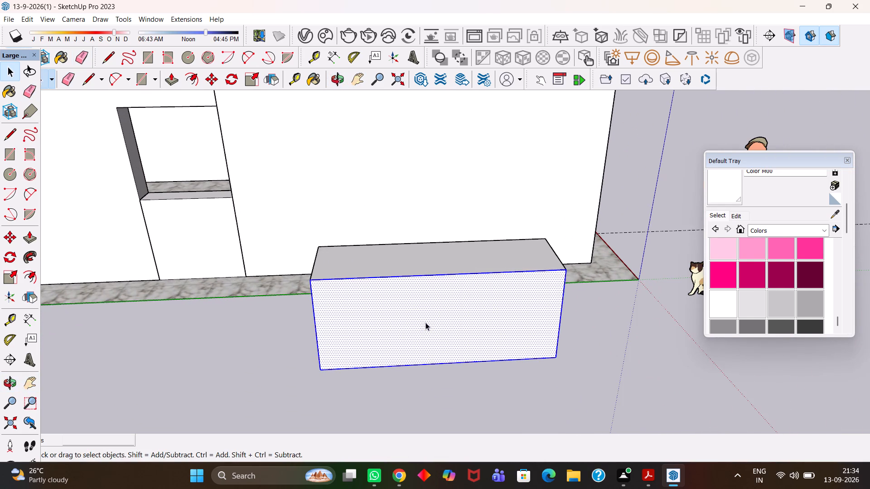
left_click(415, 303)
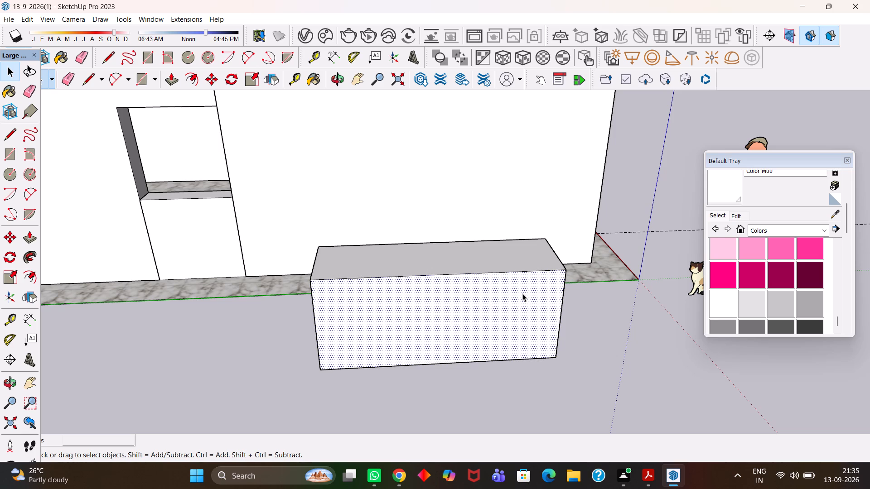
scroll(532, 327, "up", 4)
scroll(442, 332, "up", 10)
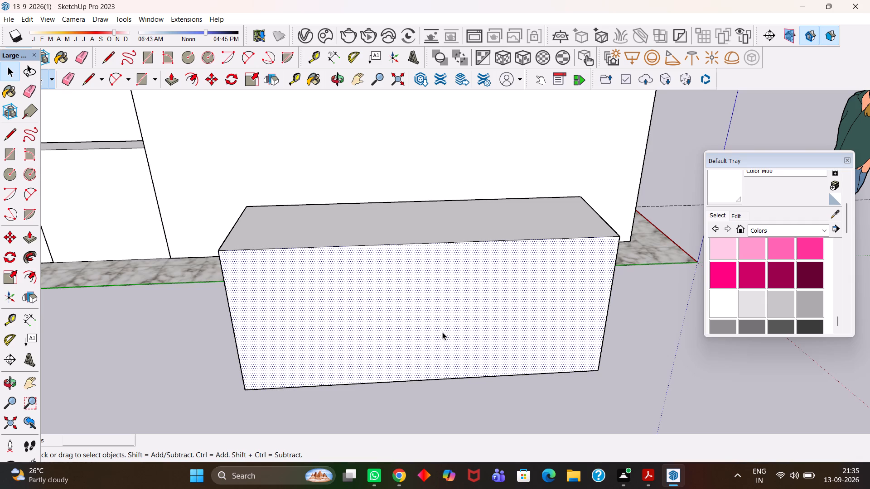
scroll(442, 332, "up", 2)
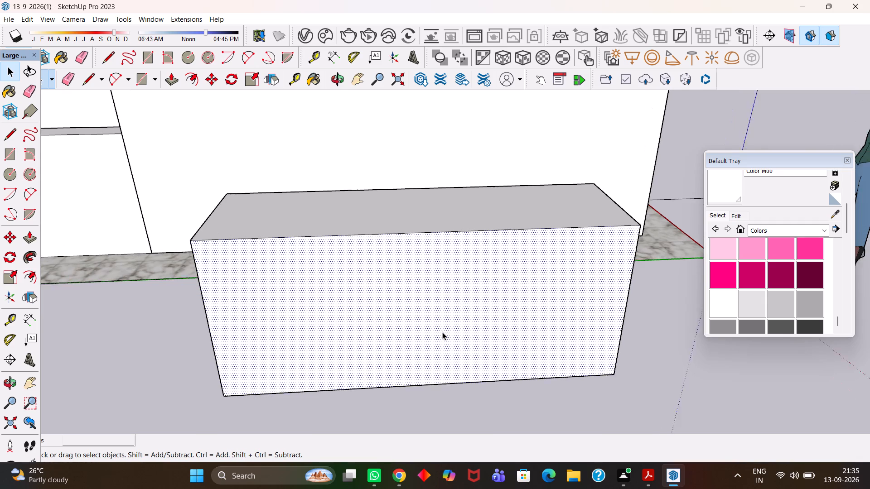
scroll(442, 332, "up", 1)
scroll(442, 332, "down", 5)
scroll(442, 331, "up", 3)
scroll(437, 329, "down", 3)
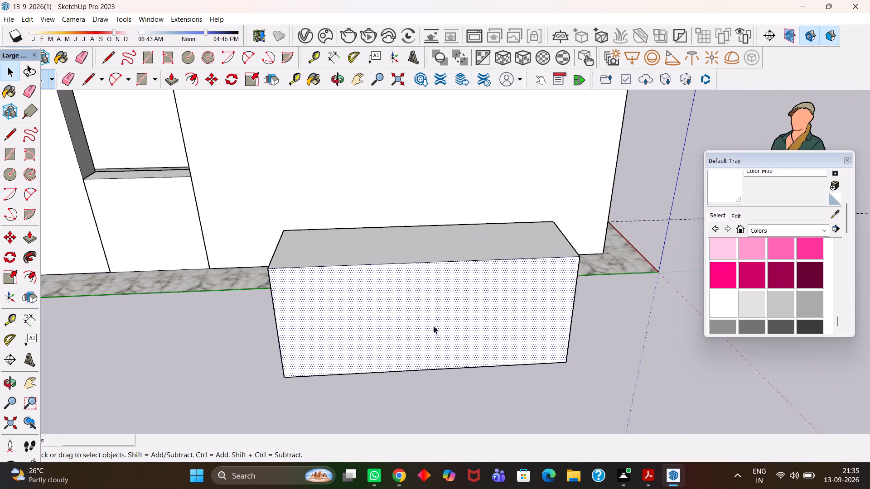
scroll(434, 326, "down", 1)
middle_click_drag(421, 363, 421, 375)
middle_click_drag(418, 375, 425, 382)
scroll(425, 382, "up", 5)
scroll(417, 374, "down", 2)
scroll(417, 374, "up", 1)
scroll(417, 374, "down", 2)
middle_click_drag(435, 362, 431, 379)
scroll(430, 375, "up", 1)
scroll(439, 344, "down", 2)
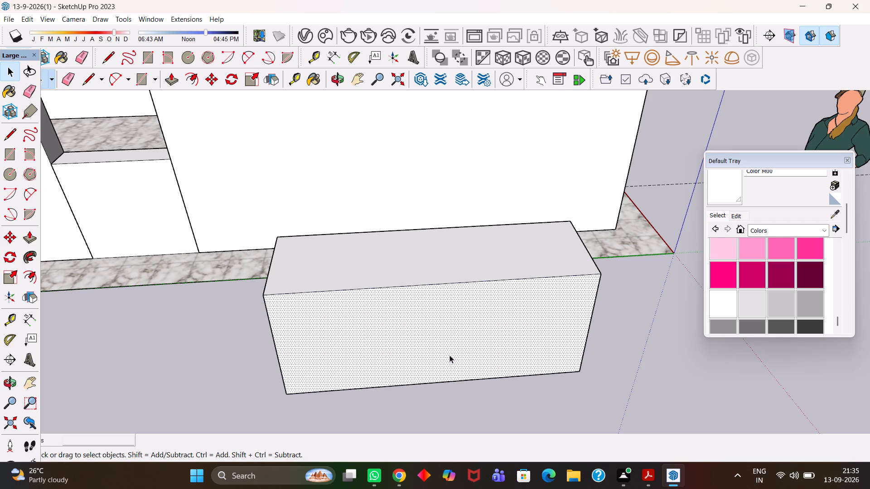
key("h")
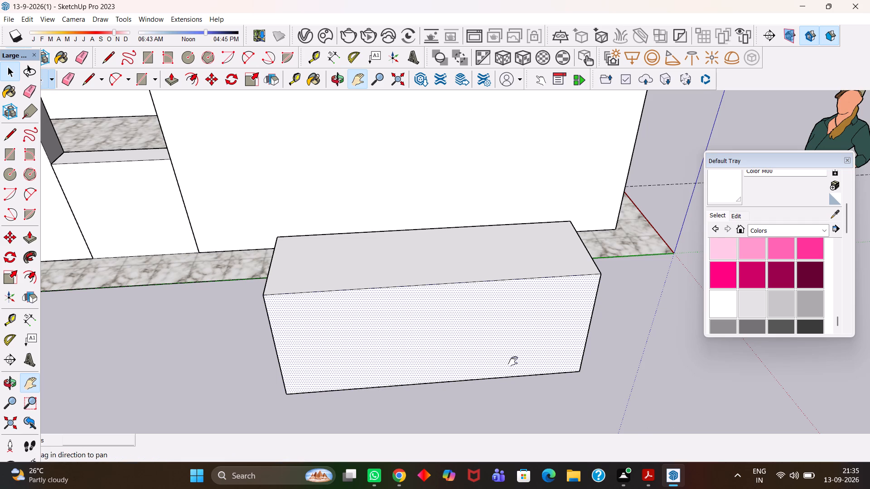
scroll(523, 360, "up", 3)
key("h")
scroll(488, 331, "up", 4)
scroll(509, 315, "down", 3)
scroll(523, 297, "up", 1)
scroll(523, 297, "down", 1)
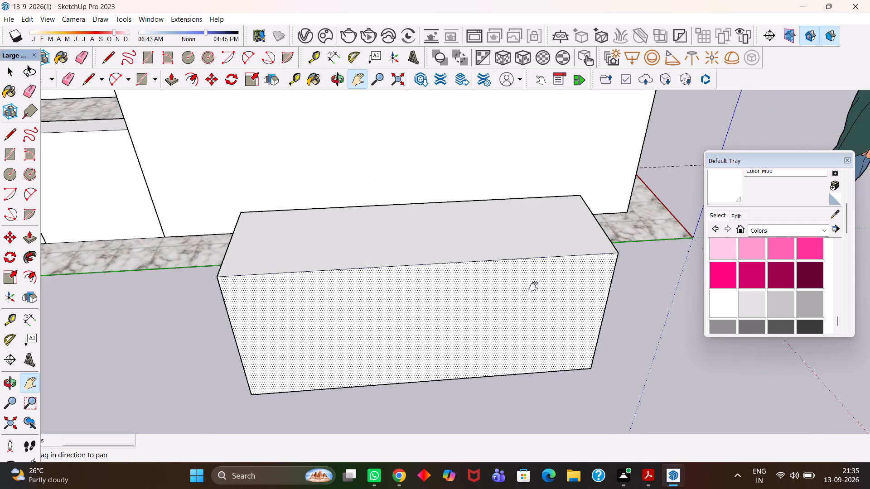
Divide the top edge of the block's outward-facing long face into 4 equal segments of 1' 7 1/2".
left_click_drag(473, 312, 600, 302)
middle_click_drag(593, 297, 574, 295)
middle_click(582, 339)
left_click_drag(594, 278, 469, 356)
middle_click_drag(458, 367, 484, 399)
left_click_drag(479, 394, 499, 293)
middle_click_drag(510, 307, 496, 295)
scroll(496, 295, "up", 1)
key("space")
left_click(503, 257)
right_click(503, 257)
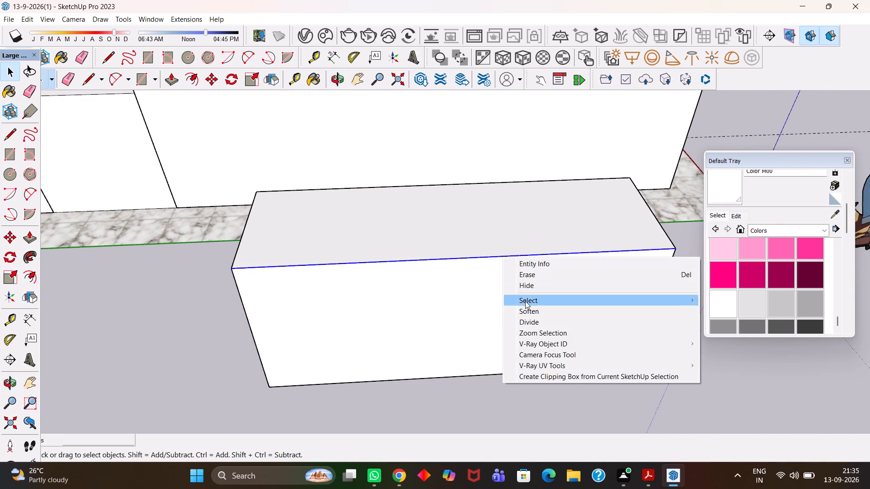
left_click(536, 323)
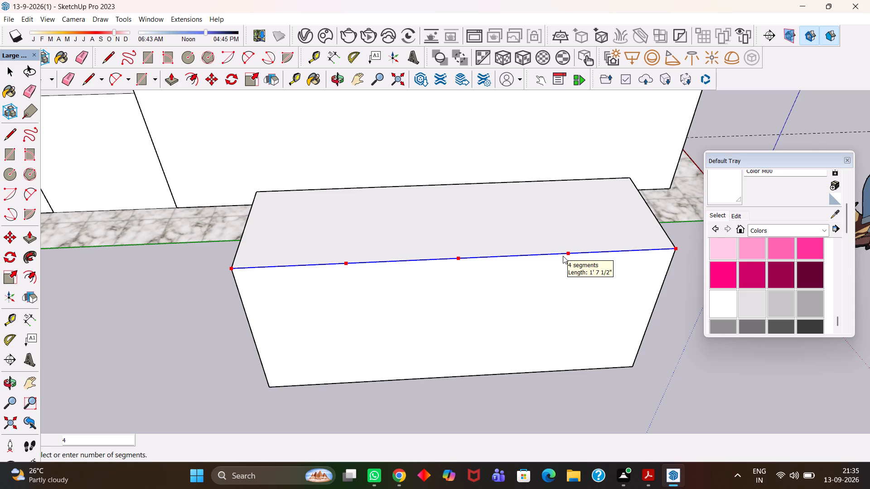
left_click(563, 256)
Place a vertical guide on the long face at the first division point, 1' 7 1/2" from the end nearest the standing figure.
left_click(577, 253)
key("t")
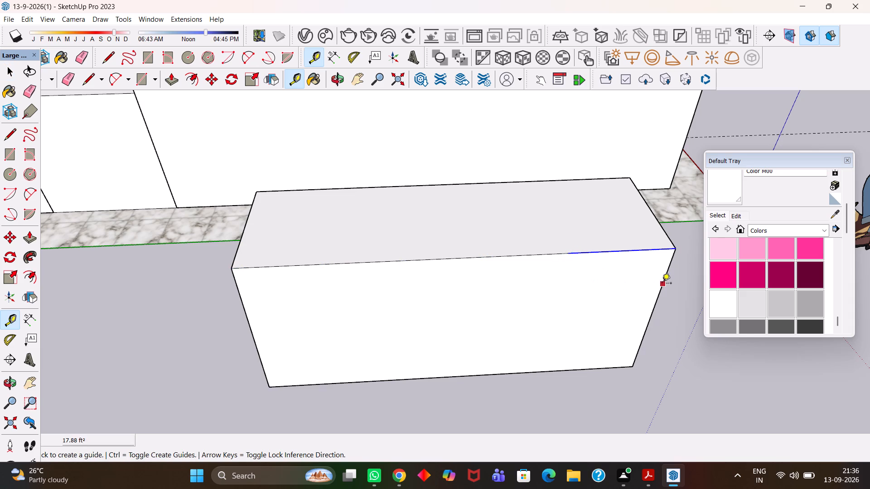
left_click(652, 310)
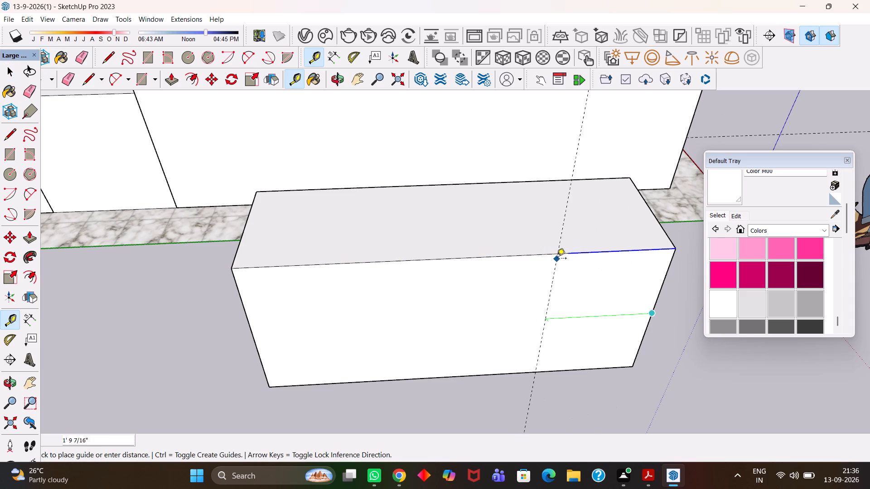
left_click(569, 254)
key("space")
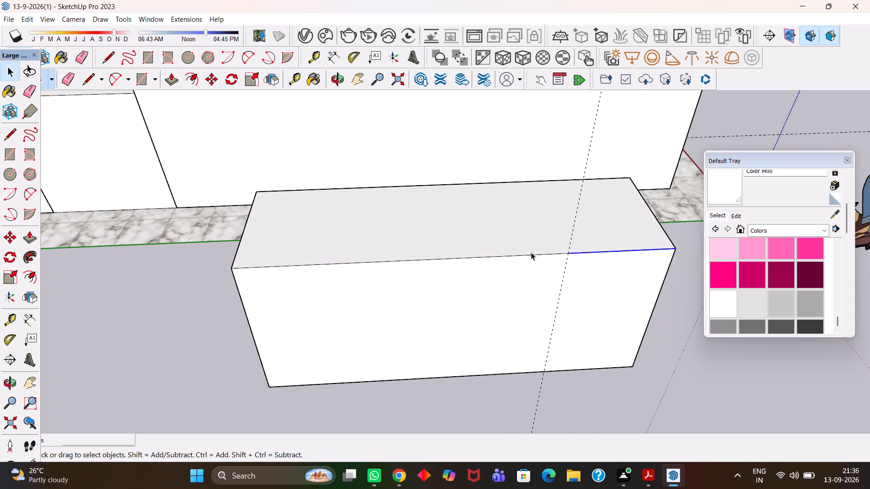
Place a second vertical guide at the edge's midpoint division, 1' 7 1/2" from the first guide.
left_click(519, 251)
left_click(521, 254)
key("t")
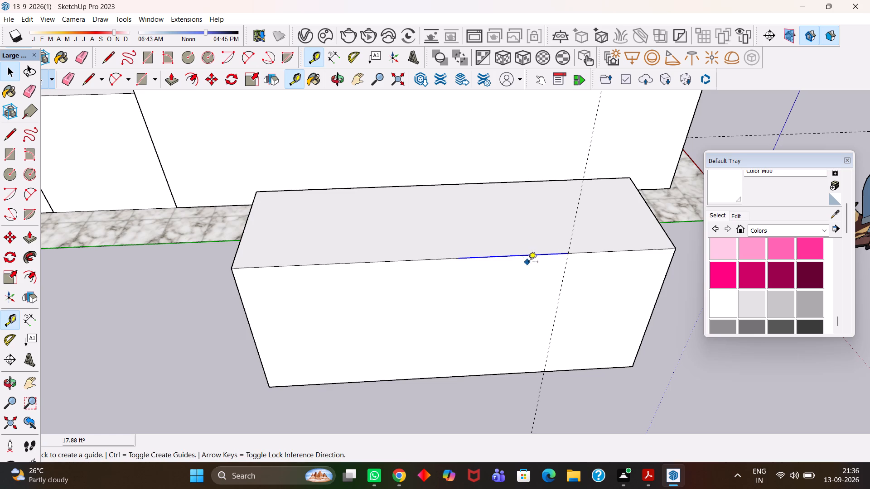
left_click(557, 312)
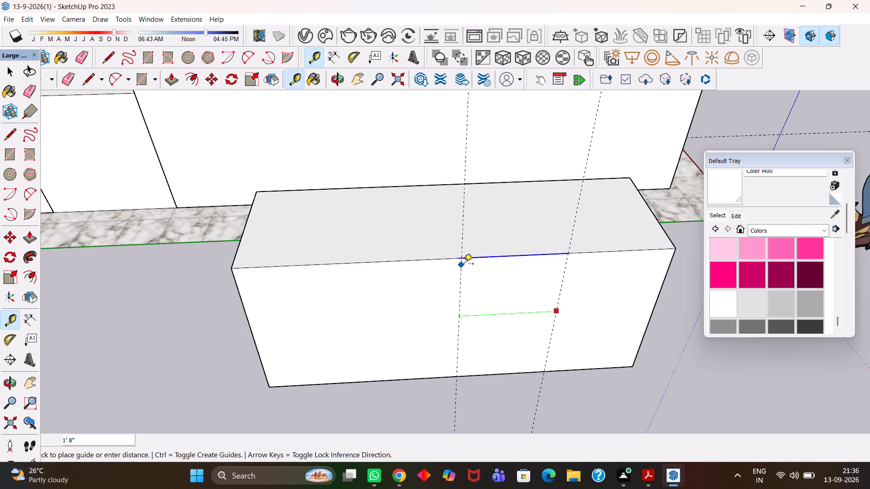
left_click(461, 258)
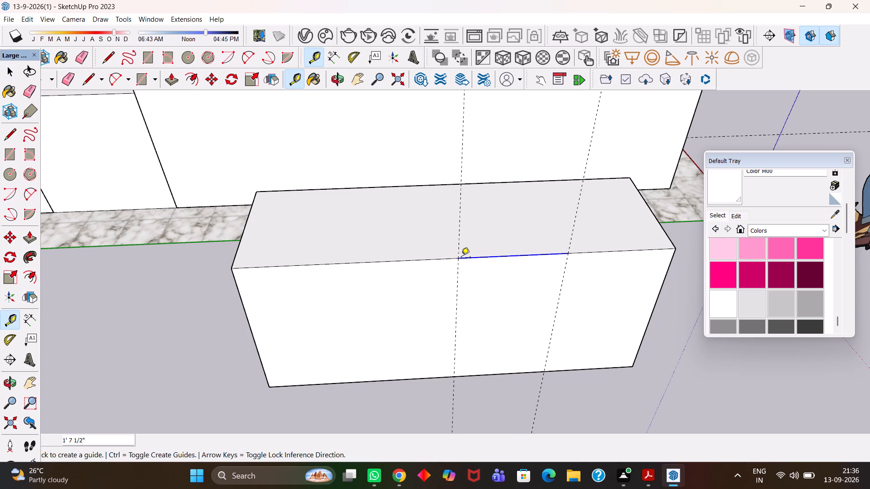
Place a third vertical guide at the last division point, 1' 7 1/2" from the middle guide.
key("h")
left_click_drag(451, 283, 527, 279)
key("space")
left_click(469, 257)
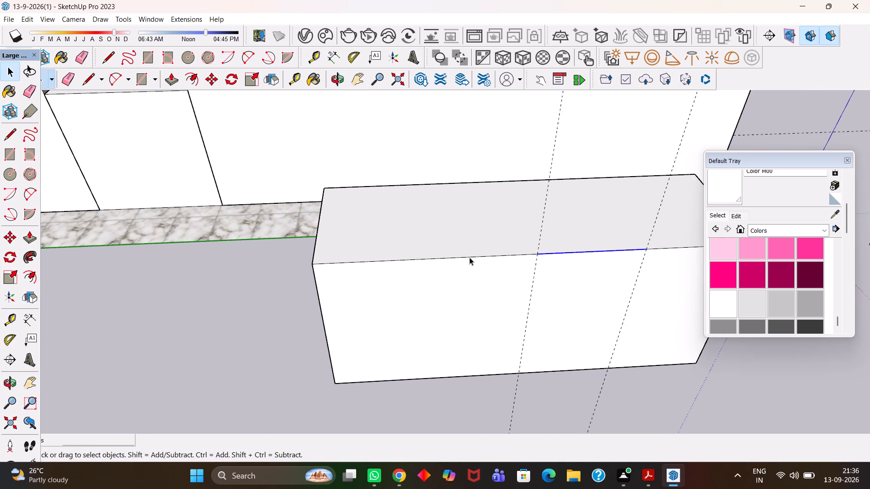
key("t")
left_click_drag(528, 328, 522, 322)
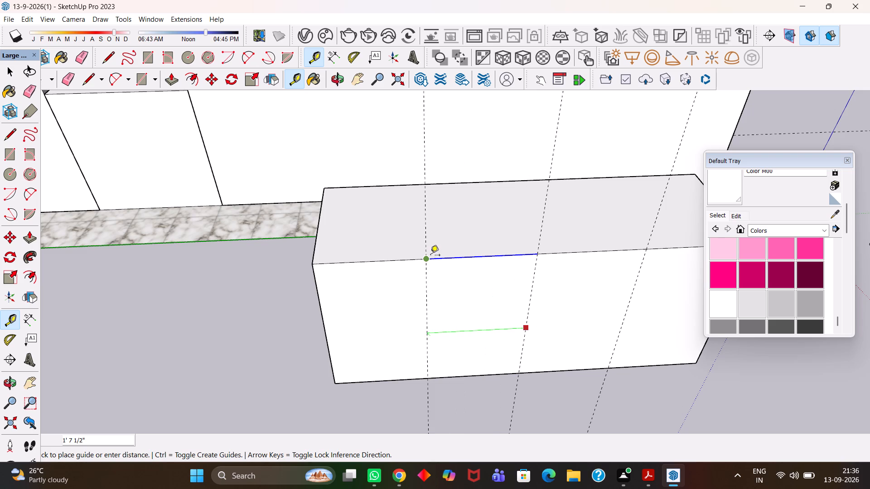
left_click(430, 256)
key("r")
Place a horizontal guide on the long face 4" above its bottom edge.
key("t")
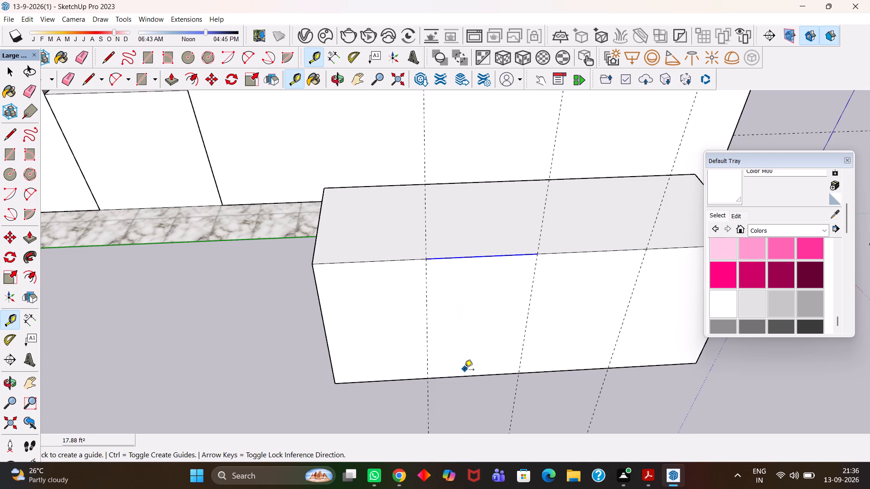
left_click(456, 376)
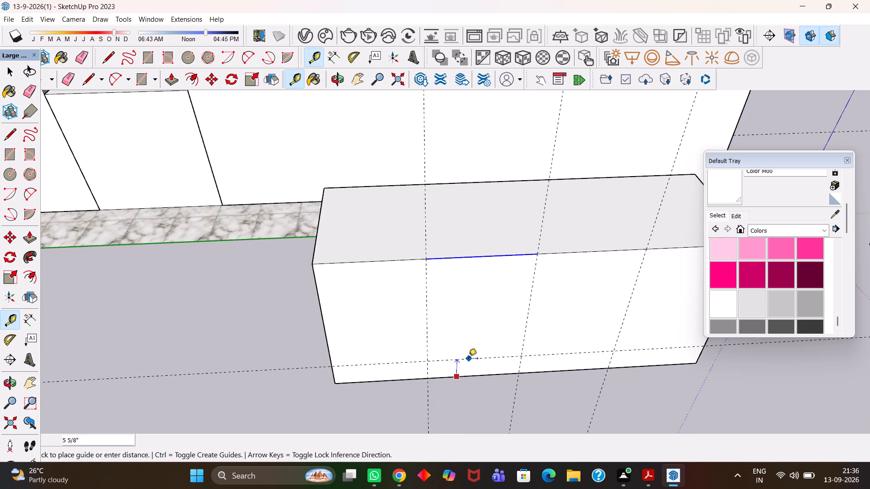
type("4\"")
key("Return")
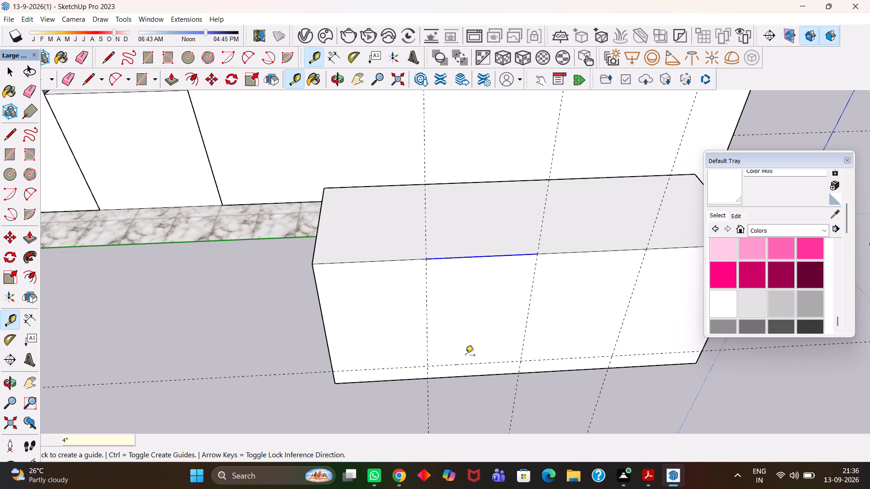
Draw a 6' 6" line along the 4" guide across the full length of the long face.
key("l")
left_click(333, 370)
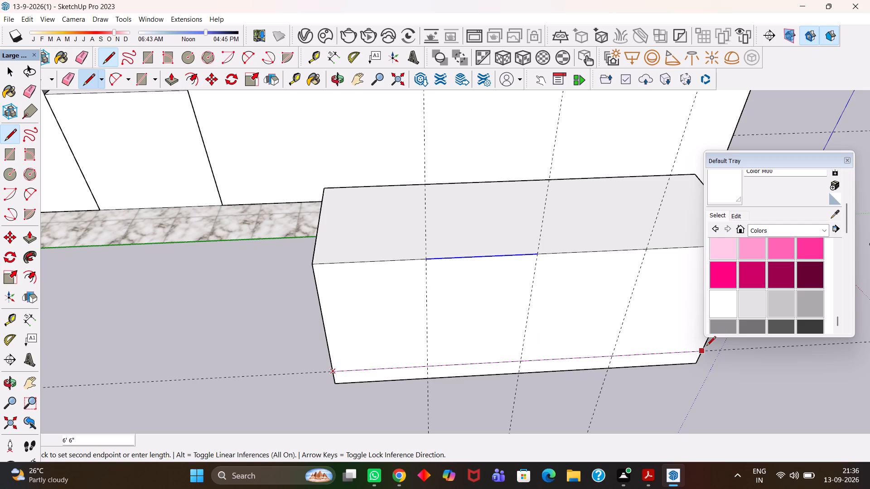
left_click(696, 350)
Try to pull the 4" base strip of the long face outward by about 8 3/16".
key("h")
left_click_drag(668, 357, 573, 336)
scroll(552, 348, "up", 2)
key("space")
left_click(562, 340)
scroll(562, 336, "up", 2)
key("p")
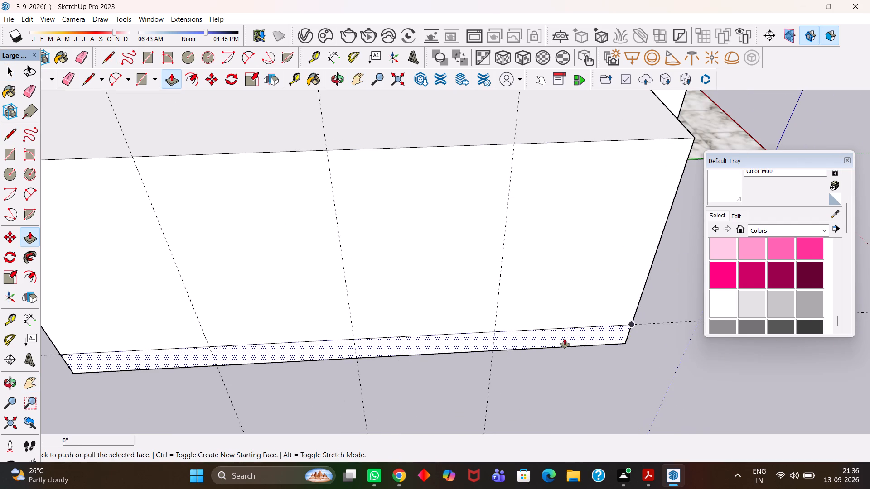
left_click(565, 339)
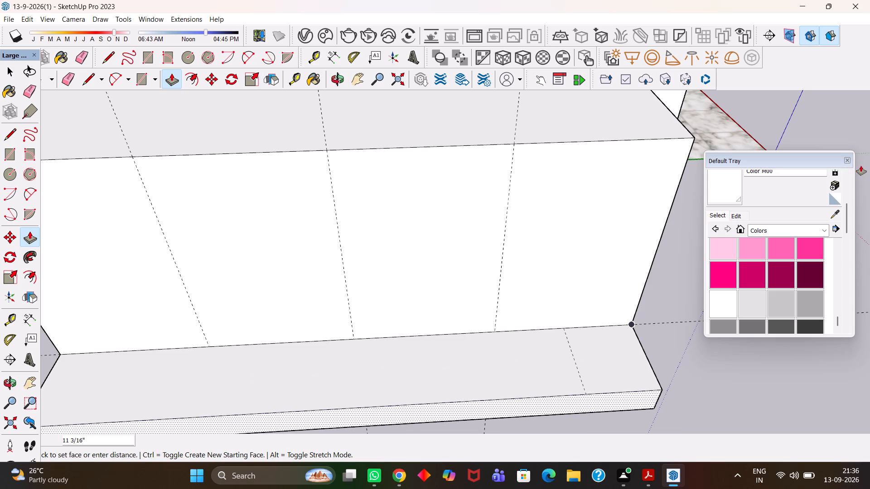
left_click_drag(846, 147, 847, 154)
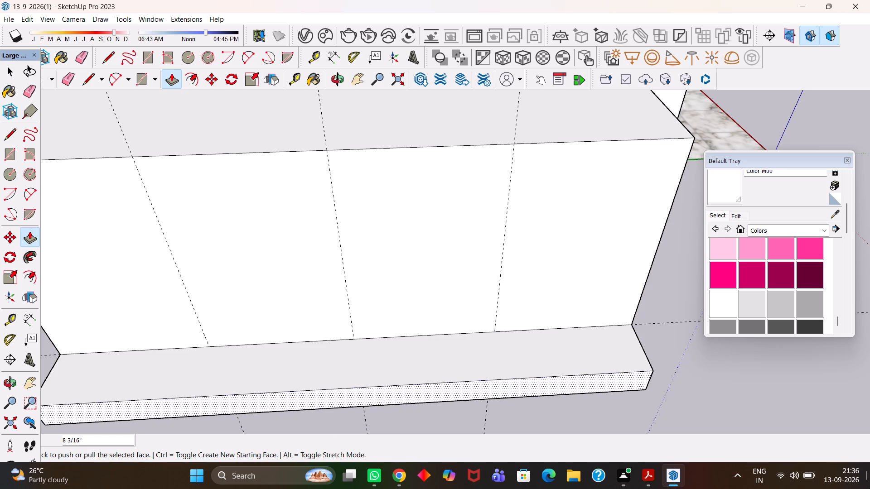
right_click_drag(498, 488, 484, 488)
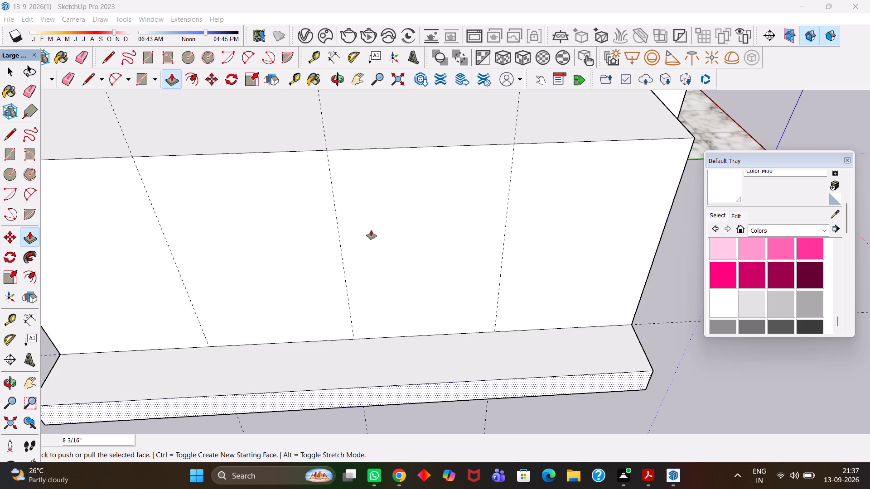
Push the 4" base strip back in until it sits slightly recessed behind the block's front face.
scroll(372, 201, "down", 9)
middle_click_drag(415, 264, 400, 274)
scroll(401, 277, "up", 5)
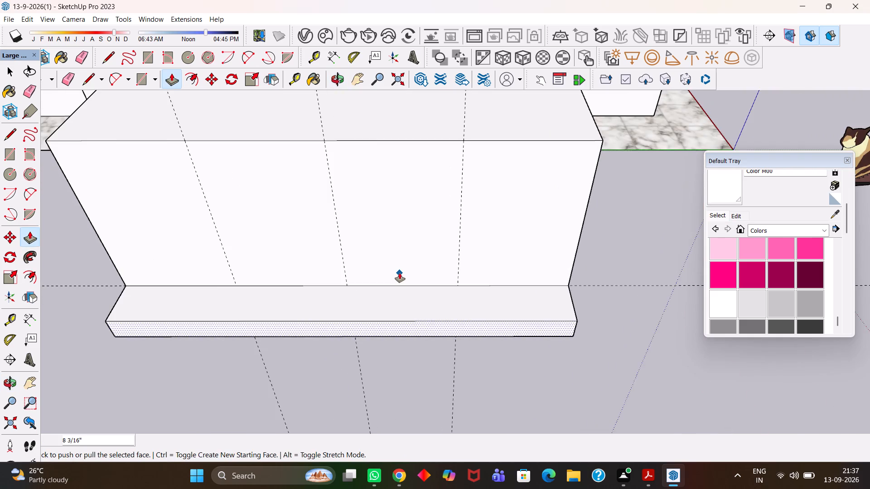
scroll(400, 273, "up", 2)
scroll(400, 273, "down", 1)
scroll(400, 273, "up", 1)
key("h")
scroll(400, 287, "down", 5)
left_click_drag(334, 326, 638, 282)
scroll(549, 251, "up", 4)
left_click_drag(540, 260, 431, 345)
middle_click_drag(561, 365, 662, 333)
middle_click(504, 347)
scroll(502, 347, "up", 1)
scroll(502, 347, "down", 1)
key("space")
left_click(460, 355)
scroll(460, 355, "up", 2)
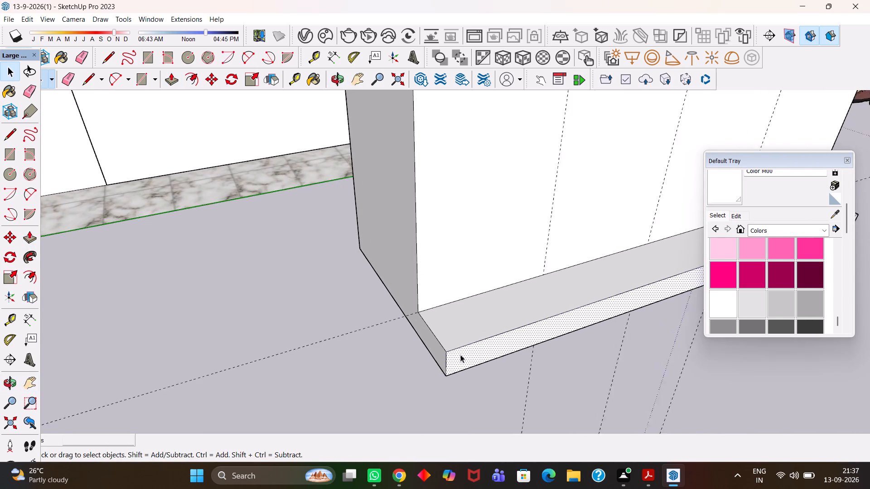
key("p")
left_click(460, 355)
left_click_drag(458, 353, 459, 348)
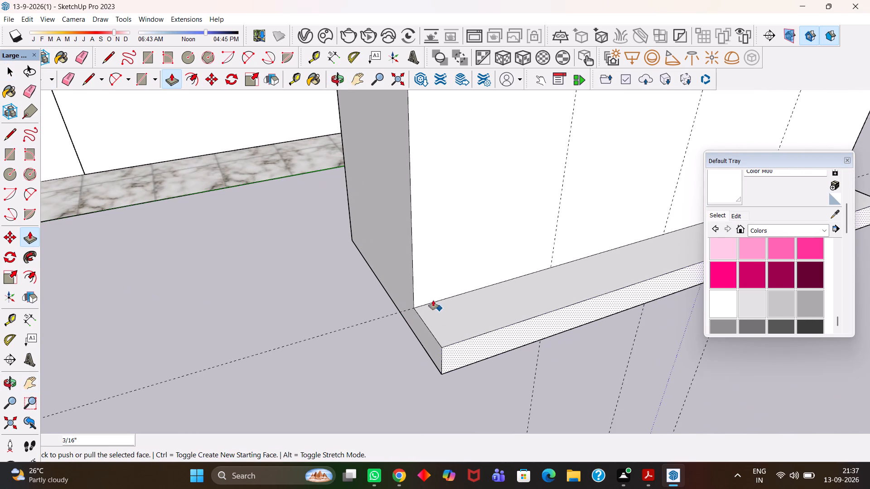
left_click(460, 355)
left_click(419, 291)
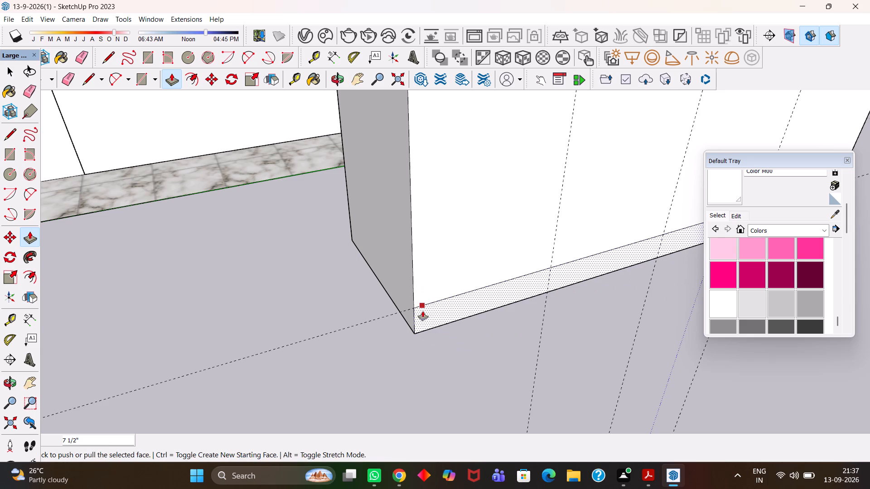
left_click(425, 319)
left_click(398, 304)
scroll(430, 318, "up", 1)
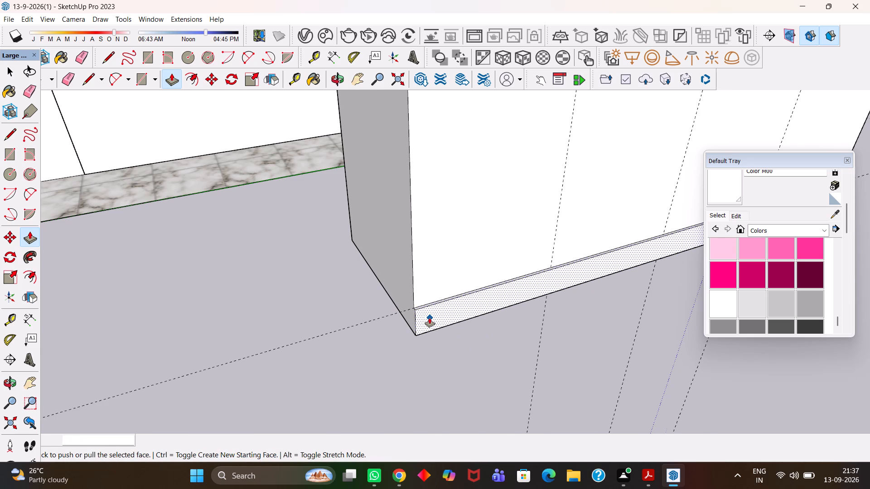
scroll(430, 318, "up", 1)
left_click(430, 318)
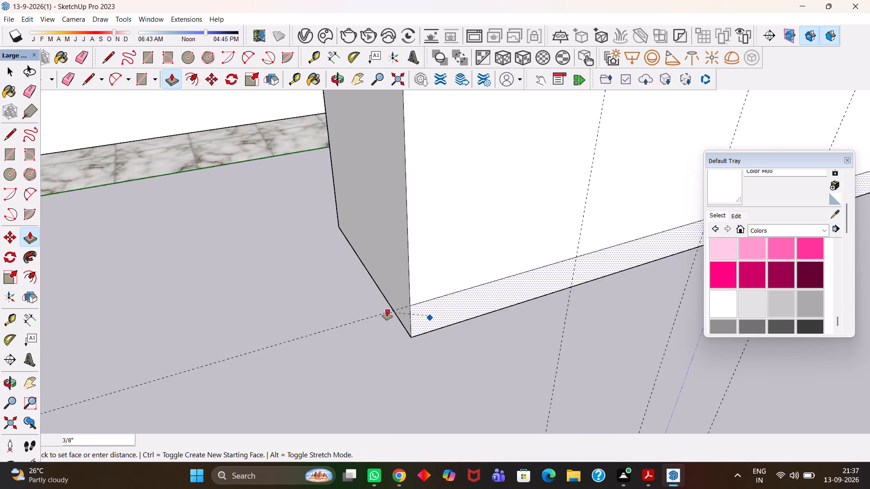
left_click(385, 308)
Draw a 2' 5" by 1' 7 1/2" rectangle on the front face between the first and middle vertical guides.
key("h")
scroll(385, 314, "down", 1)
scroll(385, 317, "up", 1)
scroll(385, 317, "down", 4)
scroll(385, 317, "up", 1)
scroll(385, 317, "down", 5)
left_click_drag(486, 243, 416, 333)
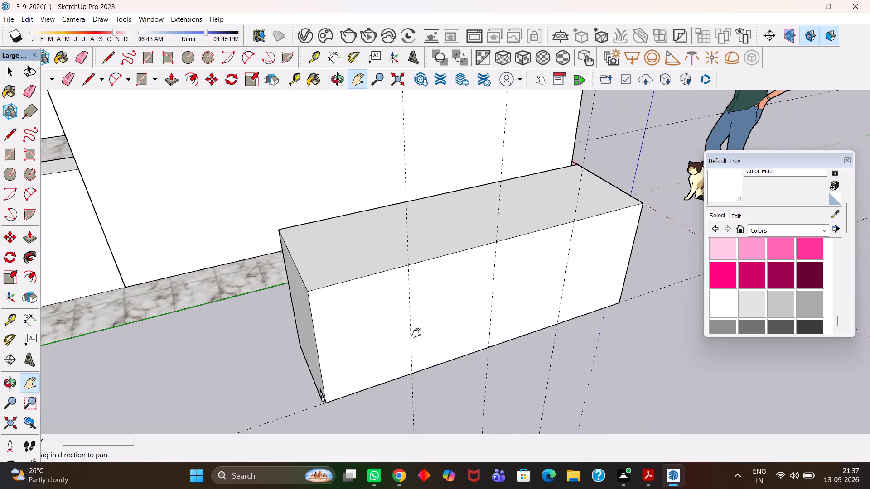
middle_click_drag(471, 325, 414, 296)
scroll(414, 296, "up", 3)
key("r")
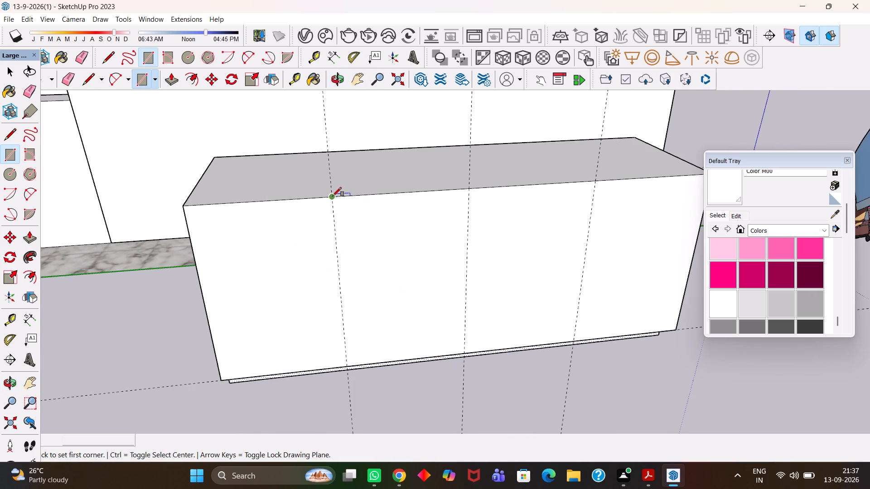
left_click_drag(332, 196, 336, 212)
left_click(464, 350)
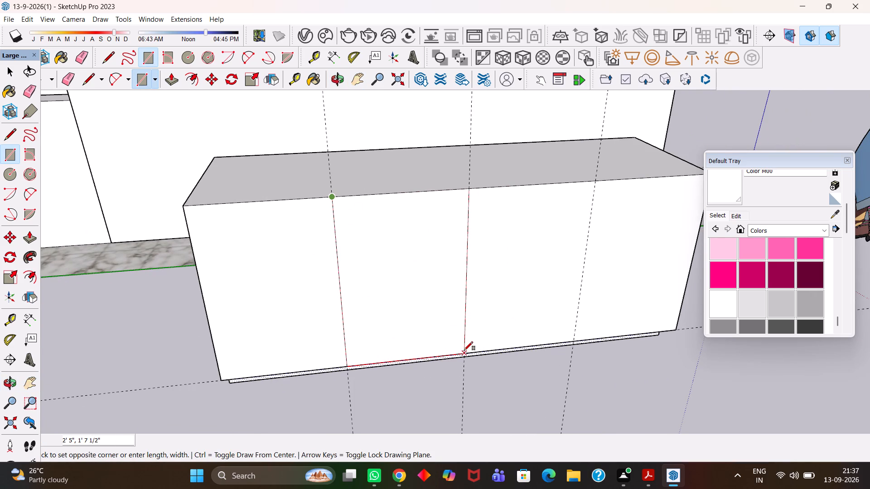
Draw a vertical line along the third guide from the front face's top edge to its bottom edge.
key("h")
scroll(464, 350, "down", 2)
left_click_drag(532, 293, 464, 318)
middle_click_drag(479, 321, 464, 325)
key("l")
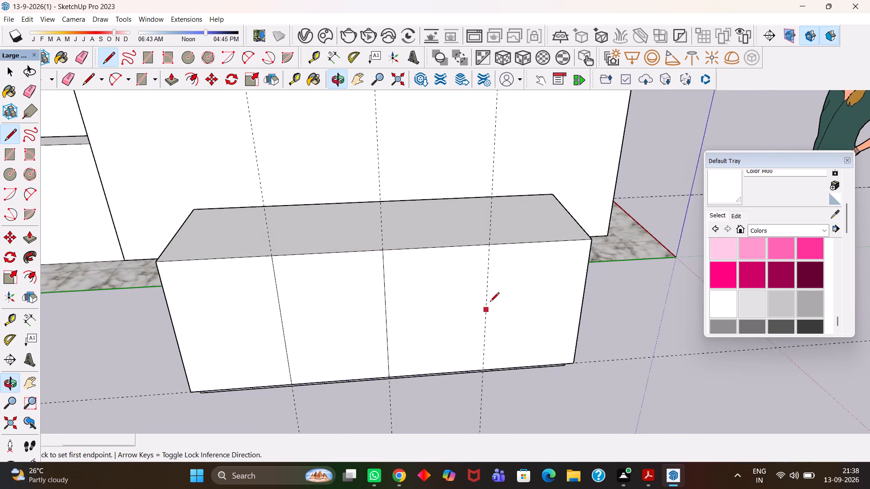
left_click_drag(485, 247, 487, 254)
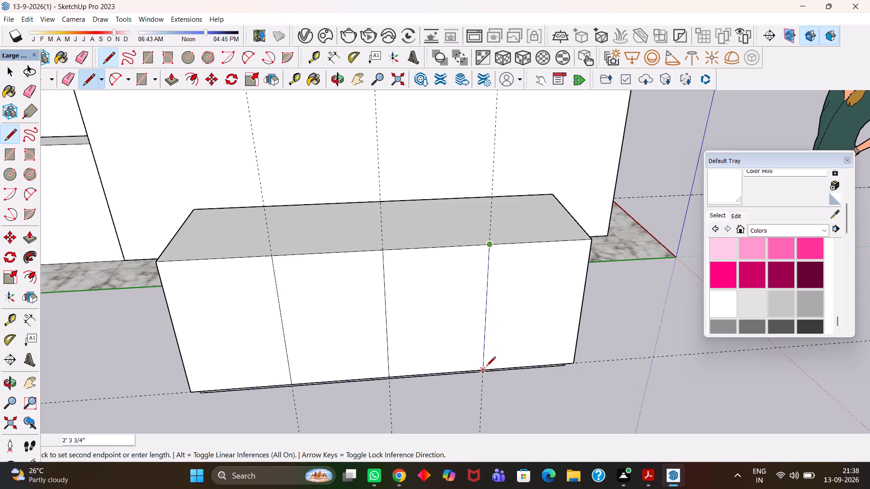
left_click(486, 367)
Erase the three vertical guides and the horizontal base guide around the block.
key("h")
scroll(462, 390, "down", 3)
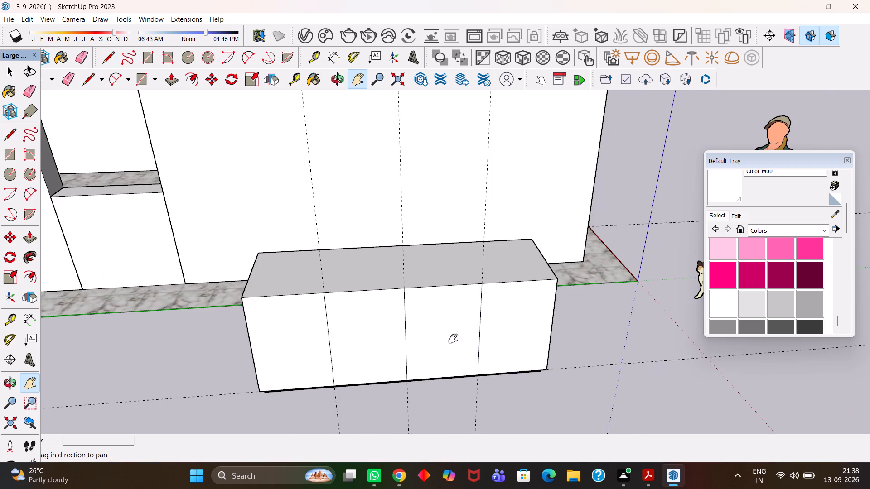
middle_click_drag(451, 343, 443, 401)
scroll(443, 401, "up", 2)
left_click_drag(410, 323, 538, 315)
scroll(526, 314, "down", 4)
middle_click_drag(521, 323, 511, 342)
scroll(511, 342, "up", 1)
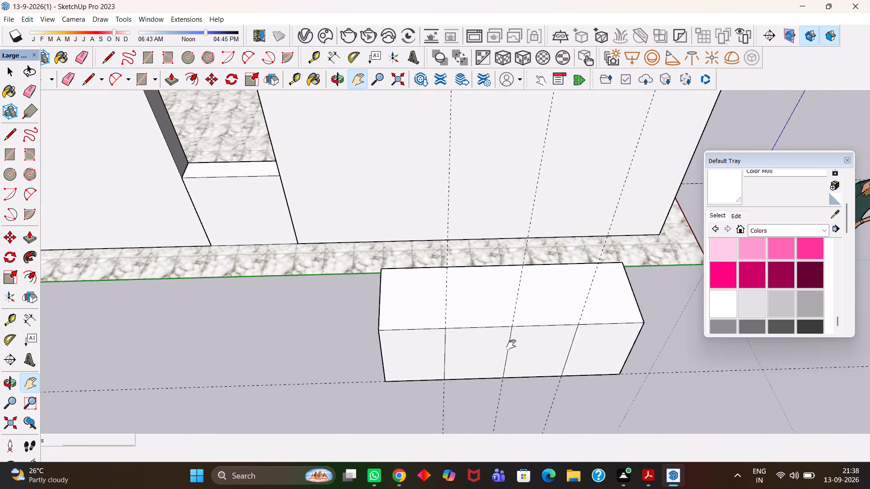
key("e")
left_click_drag(592, 388, 422, 436)
left_click_drag(347, 344, 332, 328)
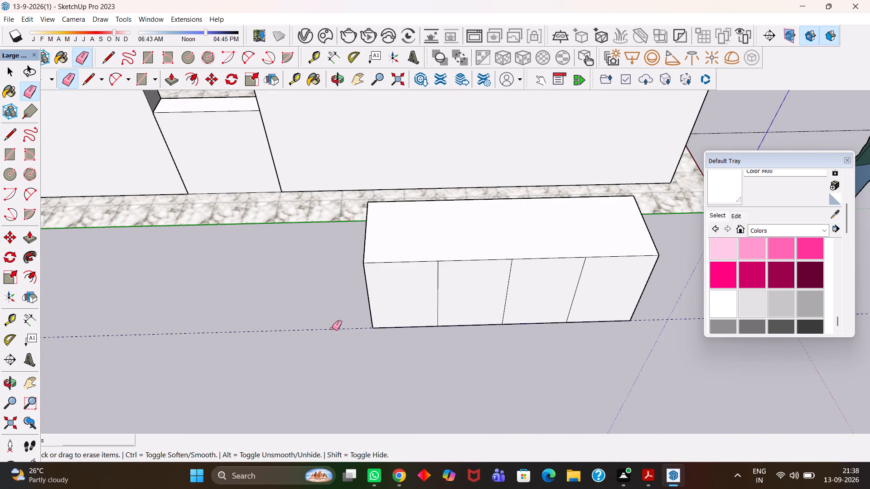
left_click_drag(332, 328, 327, 324)
Copy the block's top face to about 4' 1/4" away, in front of the block.
scroll(329, 338, "down", 3)
key("space")
left_click(404, 262)
key("m")
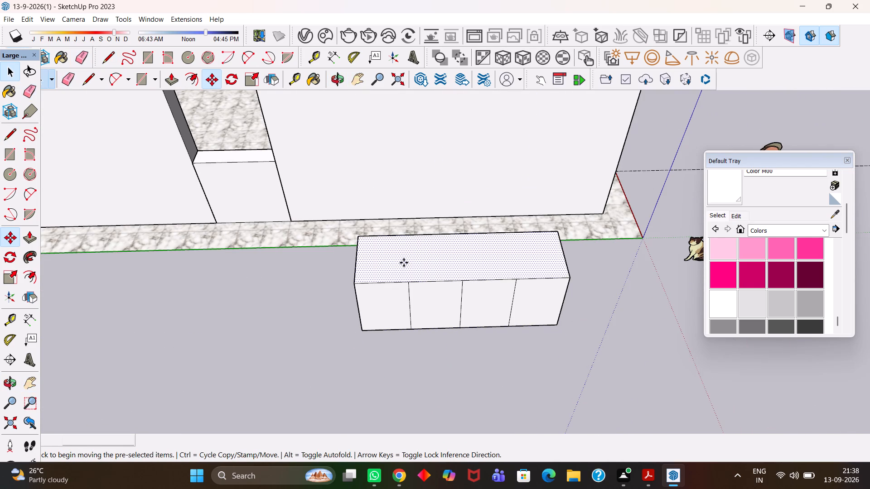
left_click(404, 263)
left_click(427, 374)
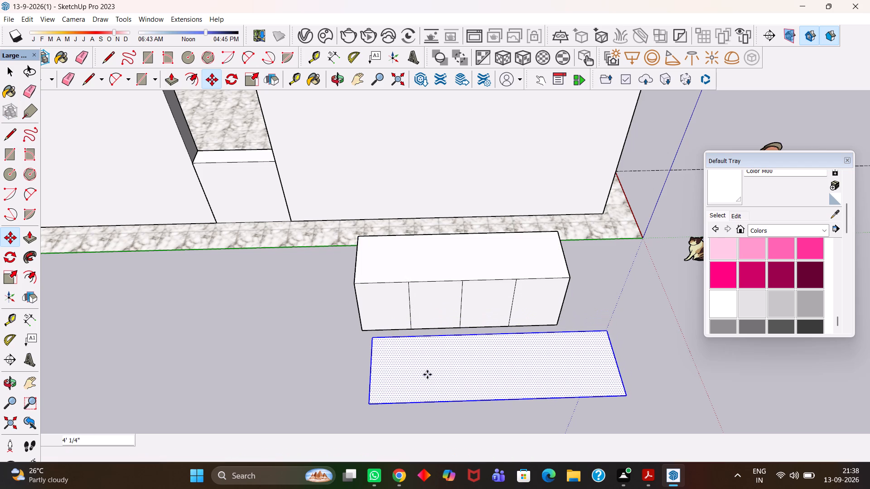
Extrude the copied top face 1" to make a thin countertop slab.
key("p")
left_click(427, 374)
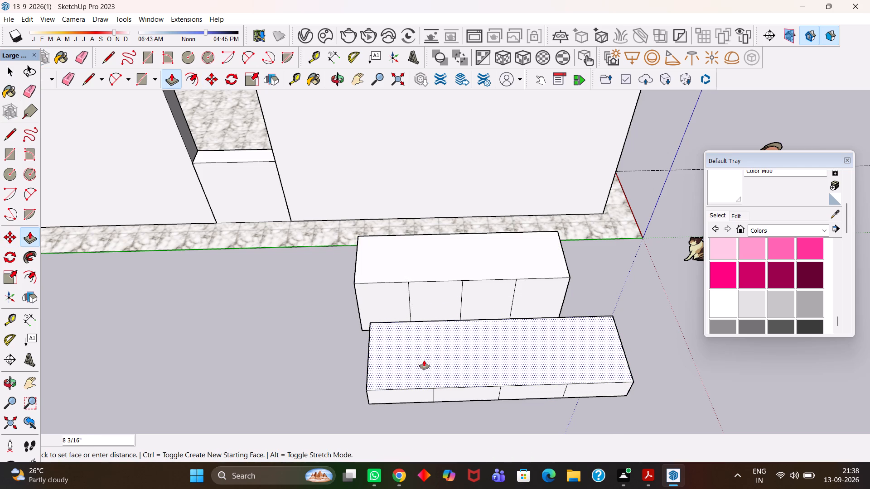
type("1\"")
key("Return")
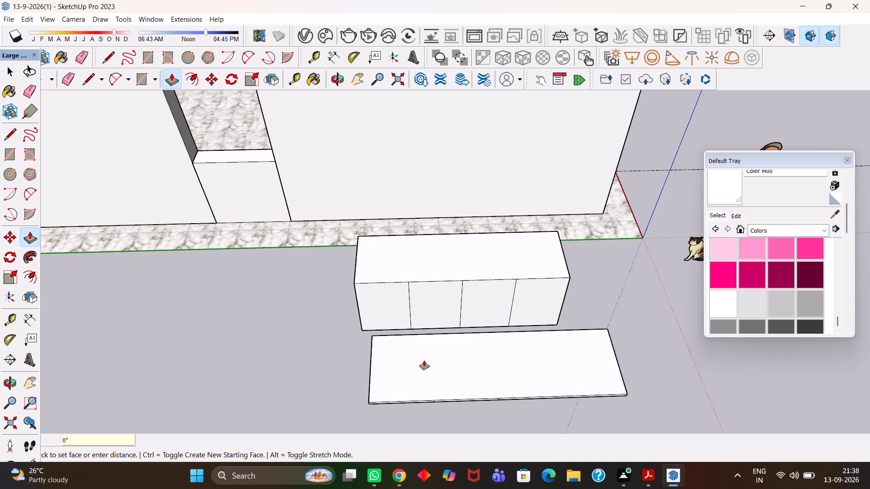
Erase the three short vertical division lines on the slab's front edge.
key("h")
scroll(471, 393, "up", 5)
middle_click_drag(449, 391, 451, 312)
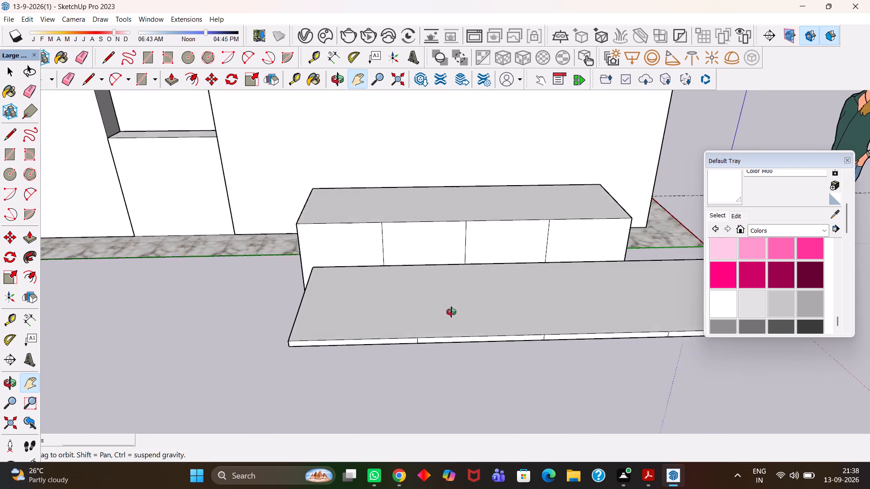
middle_click_drag(451, 312, 451, 312)
scroll(451, 312, "up", 1)
scroll(418, 351, "up", 5)
key("e")
left_click_drag(411, 333, 406, 333)
key("h")
left_click_drag(482, 326, 368, 352)
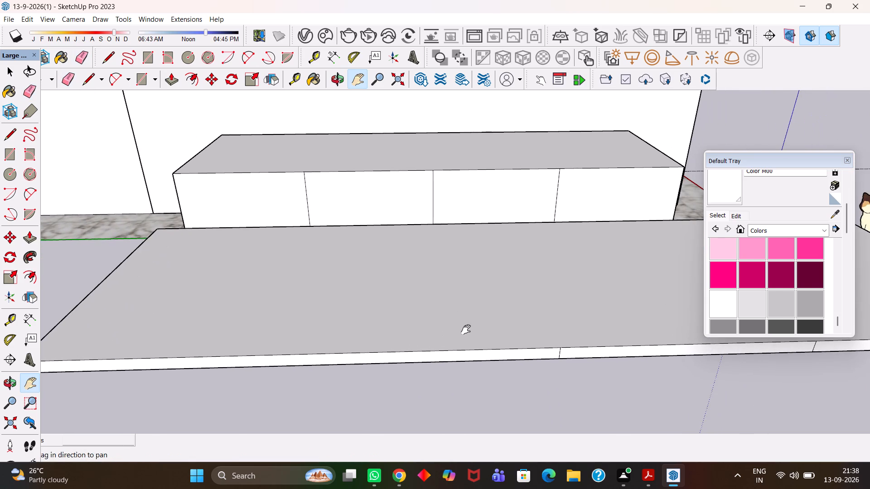
left_click_drag(483, 337, 424, 337)
key("e")
left_click(502, 352)
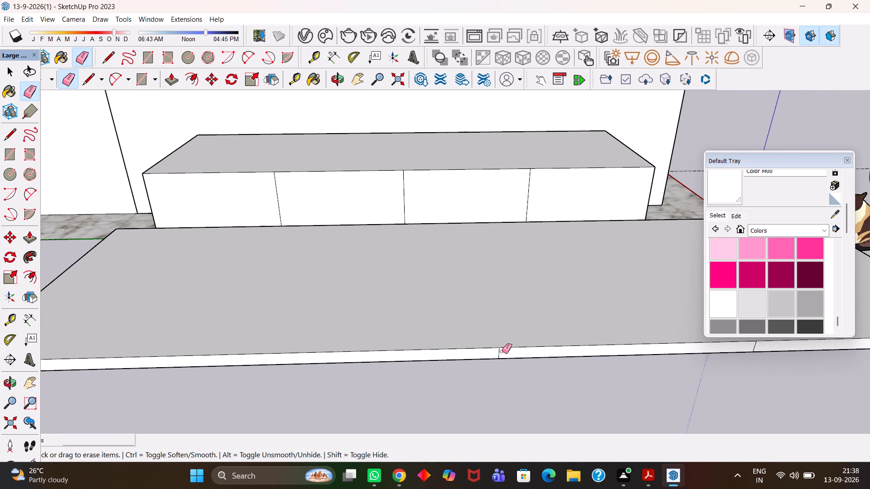
key("h")
left_click_drag(543, 337, 421, 361)
left_click_drag(551, 337, 455, 346)
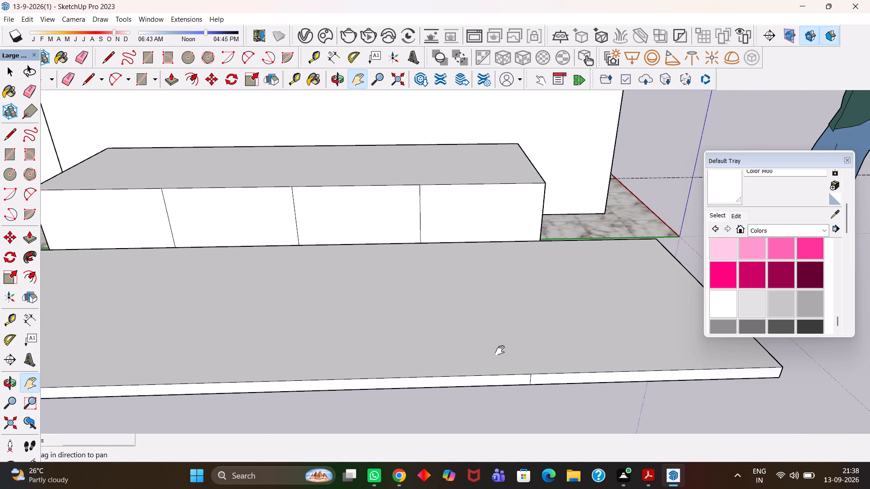
left_click_drag(526, 352, 505, 344)
key("e")
left_click(509, 370)
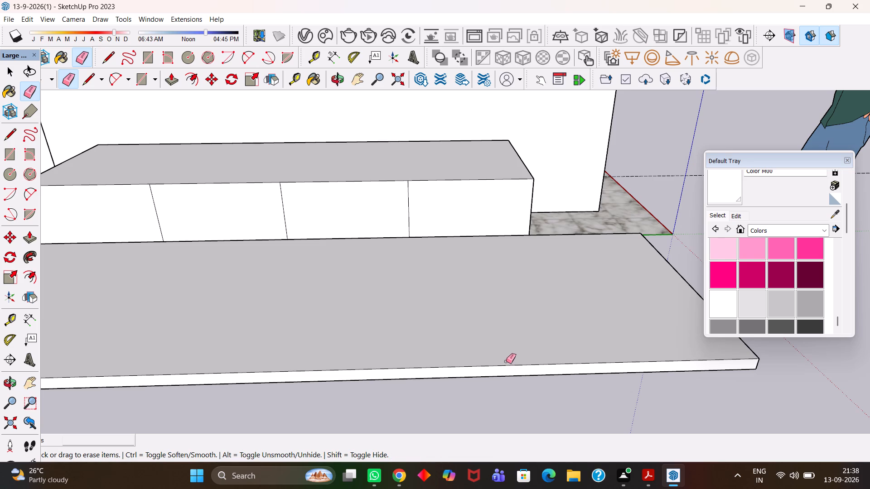
Select the whole countertop slab and make it a group.
scroll(506, 361, "down", 11)
key("h")
scroll(500, 328, "up", 1)
middle_click_drag(497, 336, 485, 376)
left_click_drag(435, 367, 544, 313)
scroll(474, 327, "down", 5)
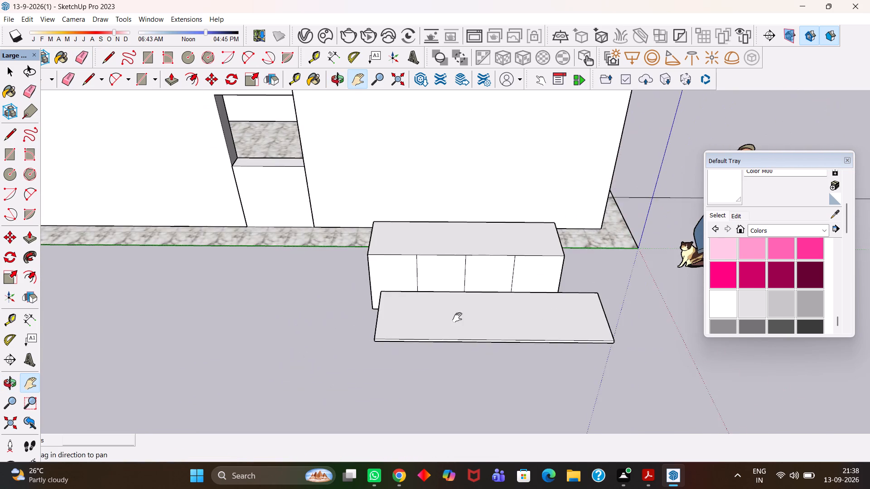
middle_click_drag(458, 322, 501, 354)
scroll(476, 361, "up", 1)
key("space")
scroll(501, 353, "up", 1)
left_click(457, 360)
triple_click(456, 360)
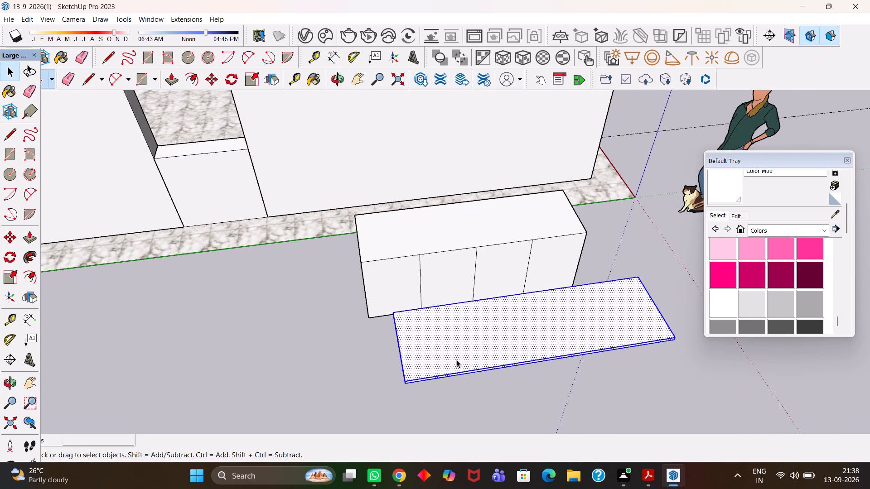
left_click(456, 360)
right_click(456, 360)
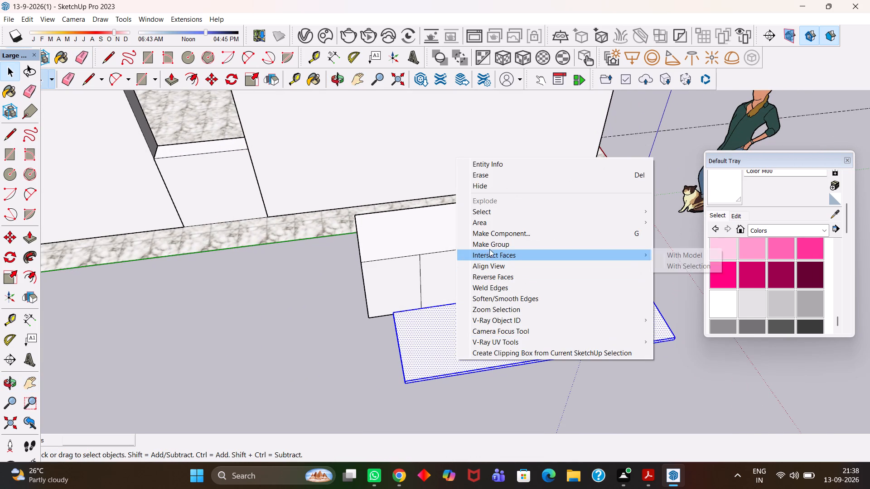
left_click(489, 249)
Move the slab group onto the block, matching its lower front corner to the block's top front corner.
scroll(416, 327, "up", 4)
scroll(416, 328, "down", 3)
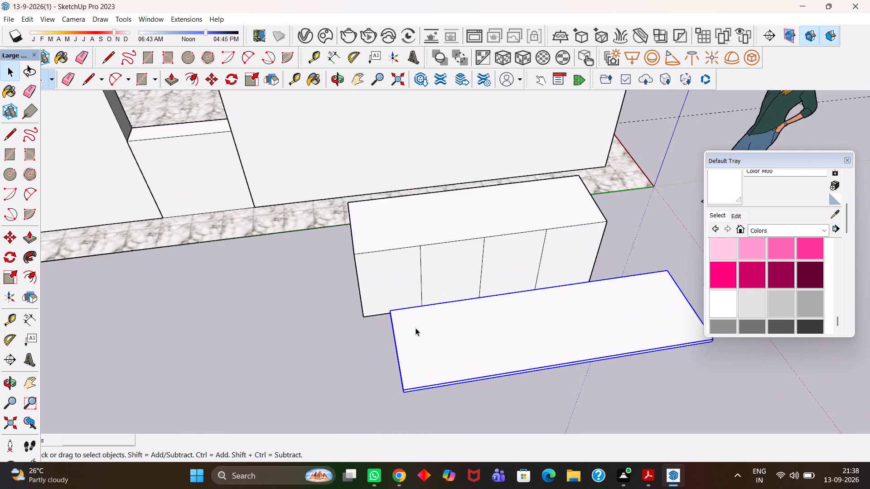
scroll(416, 328, "down", 3)
middle_click(488, 344)
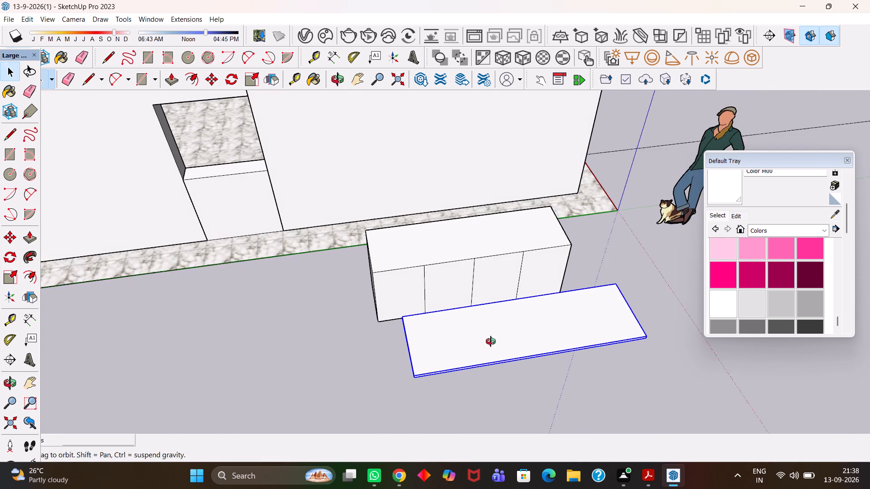
middle_click_drag(493, 340, 519, 339)
key("m")
scroll(450, 365, "up", 5)
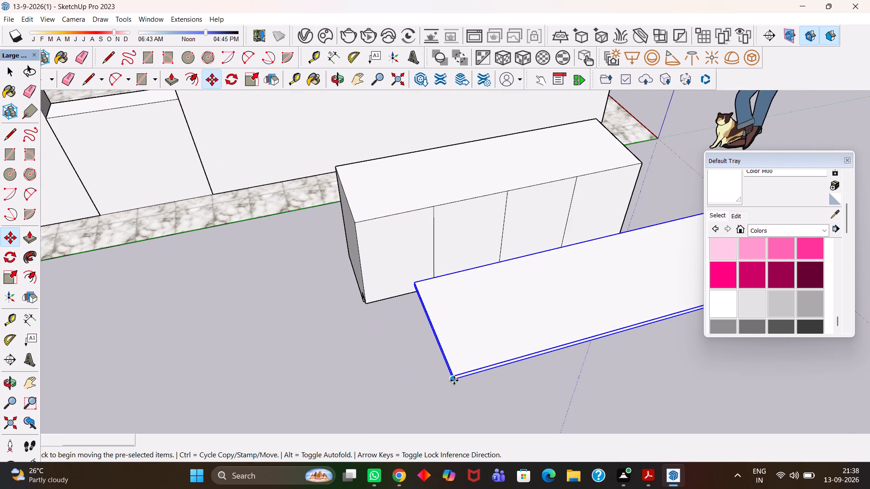
scroll(454, 380, "up", 2)
left_click(456, 384)
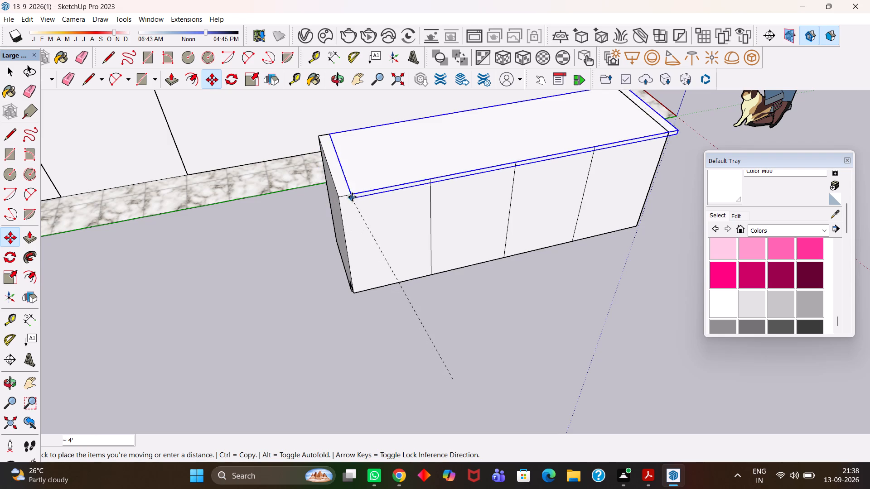
left_click(342, 196)
key("h")
scroll(341, 212, "down", 7)
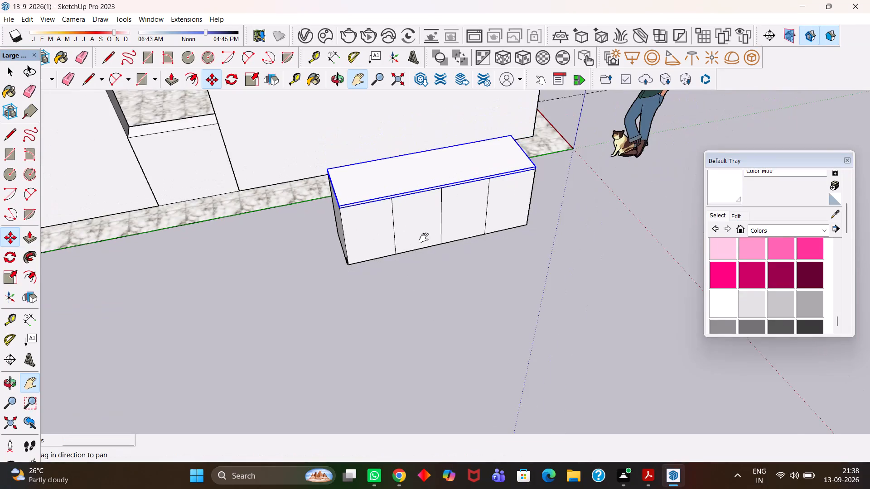
Examine how the countertop slab sits on the cabinet block from the front, above and side.
scroll(377, 243, "up", 3)
middle_click_drag(359, 265, 340, 258)
key("space")
left_click_drag(447, 296, 446, 287)
middle_click_drag(411, 239, 406, 243)
key("h")
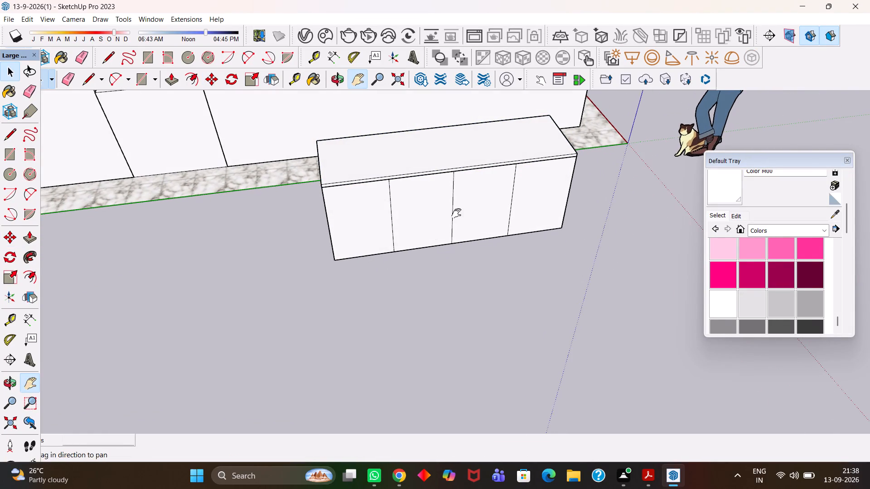
middle_click(382, 261)
scroll(386, 268, "down", 3)
key("h")
middle_click_drag(503, 250, 493, 252)
middle_click_drag(468, 253, 447, 254)
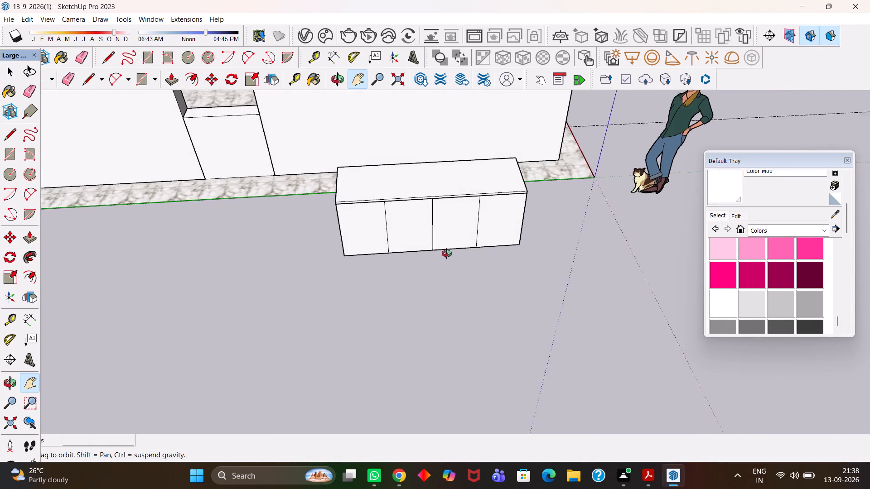
middle_click_drag(447, 254, 431, 255)
key("h")
scroll(430, 245, "up", 1)
left_click_drag(410, 223, 416, 301)
left_click_drag(428, 256, 426, 314)
scroll(420, 323, "up", 5)
scroll(421, 323, "down", 6)
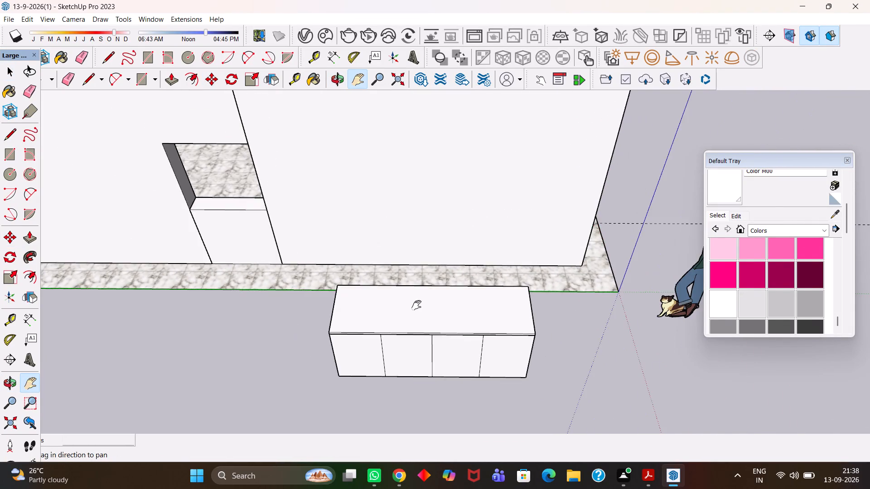
middle_click_drag(417, 333, 431, 393)
scroll(432, 393, "up", 6)
key("h")
scroll(430, 386, "up", 6)
scroll(430, 384, "down", 9)
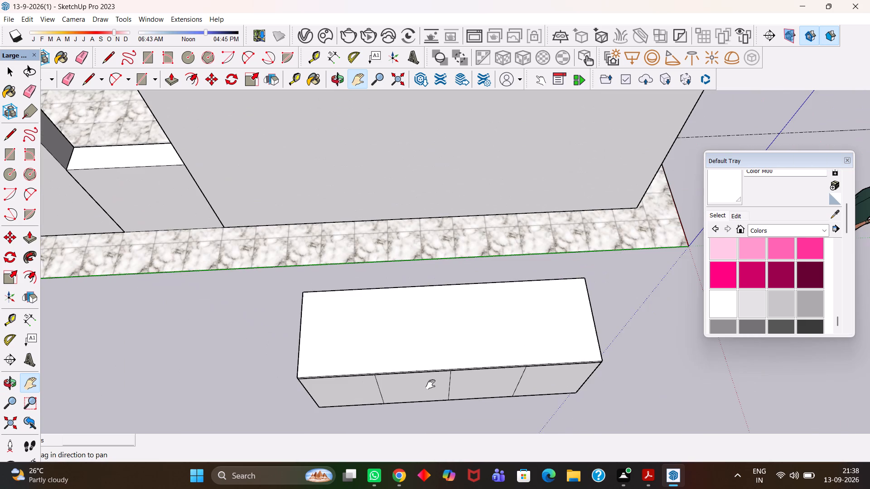
middle_click_drag(437, 335, 427, 321)
scroll(426, 319, "up", 1)
middle_click(425, 316)
scroll(425, 316, "up", 3)
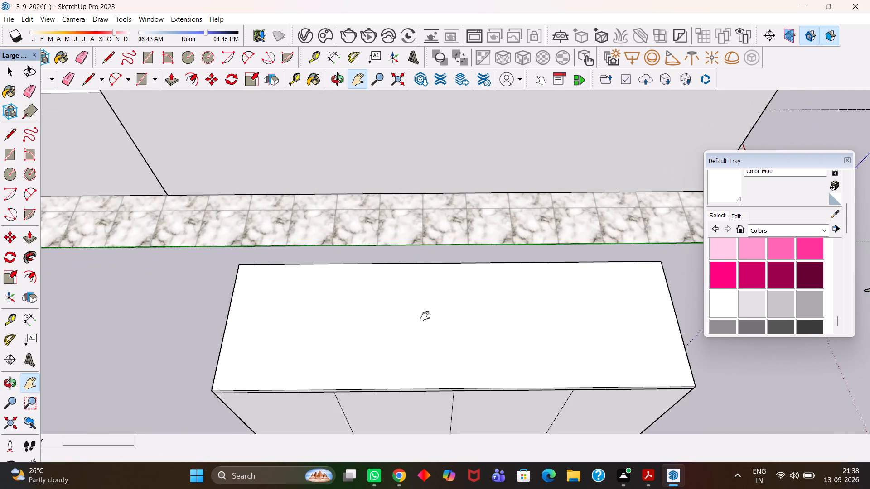
key("h")
scroll(425, 316, "down", 6)
left_click_drag(449, 355, 433, 290)
scroll(434, 290, "up", 6)
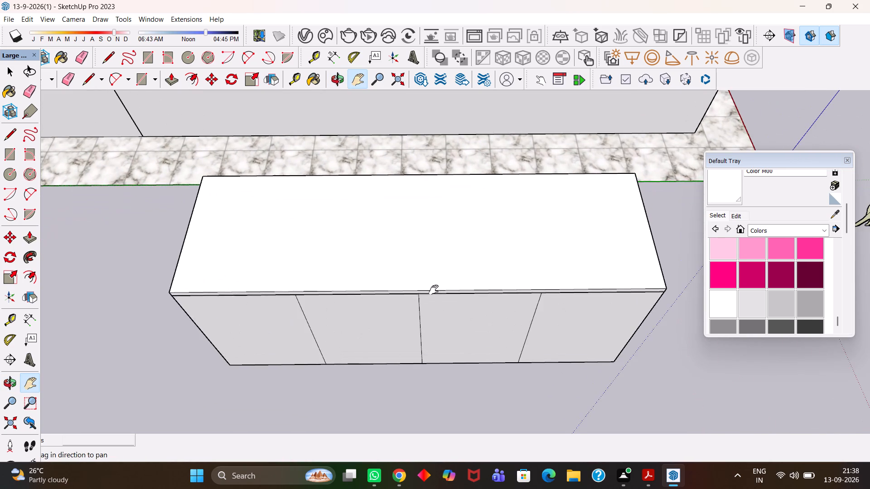
scroll(434, 290, "up", 2)
scroll(434, 290, "down", 5)
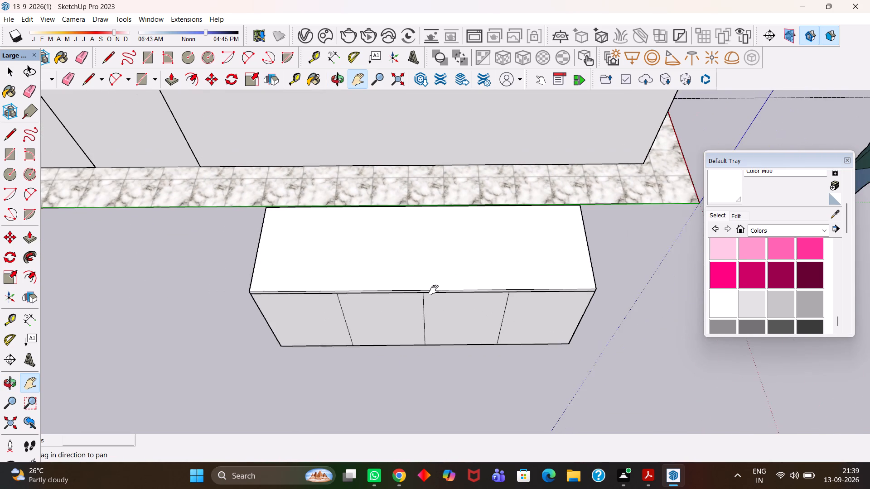
scroll(434, 290, "down", 2)
scroll(434, 290, "up", 9)
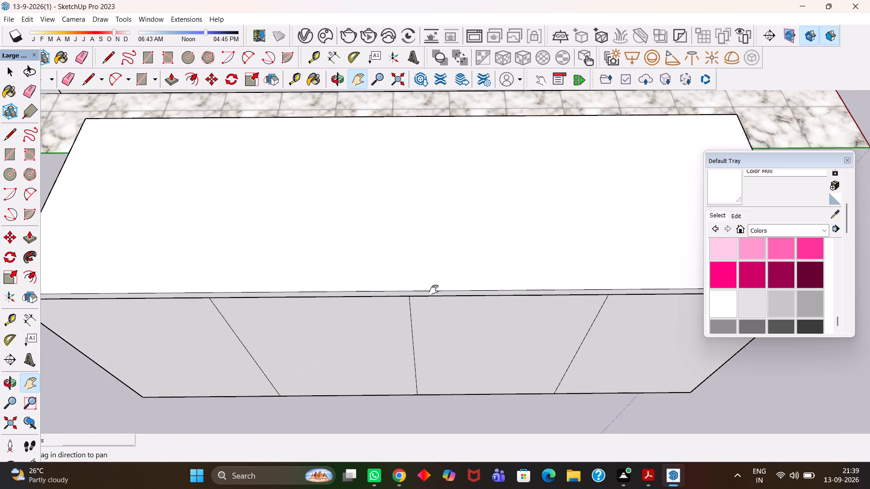
scroll(434, 290, "down", 6)
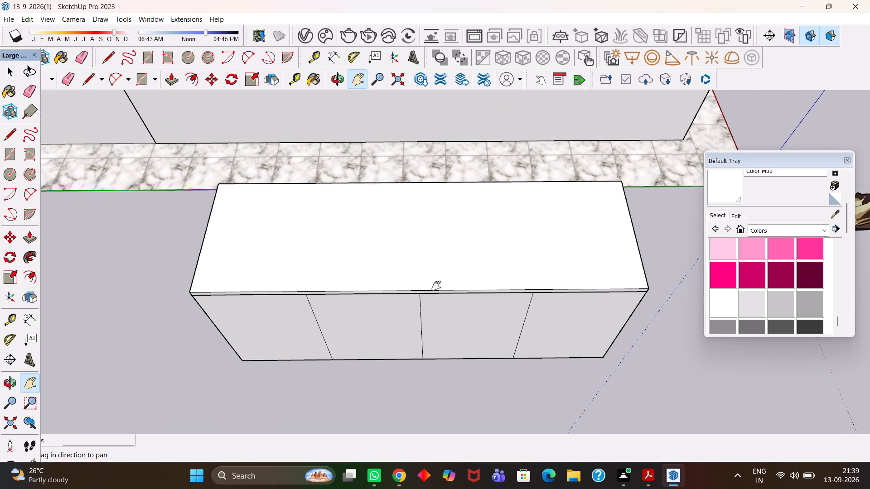
scroll(354, 324, "up", 5)
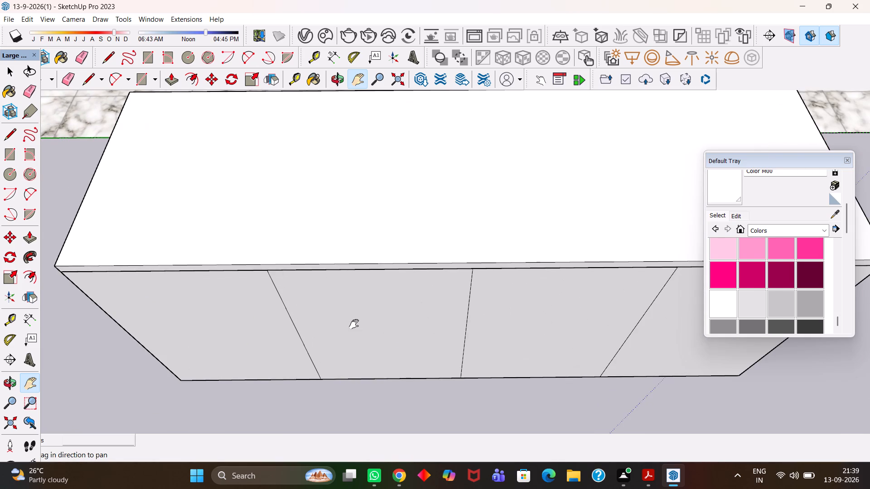
scroll(354, 324, "down", 1)
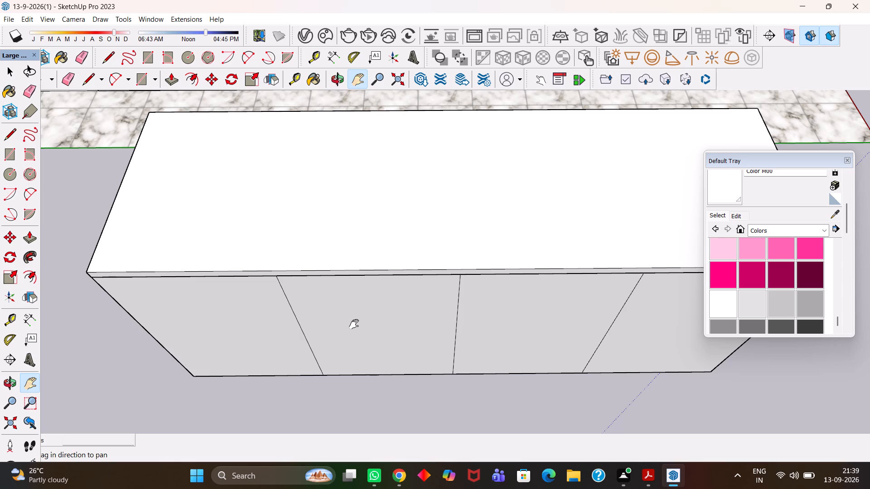
scroll(354, 324, "down", 11)
scroll(373, 343, "down", 10)
key("h")
scroll(408, 301, "up", 2)
middle_click(409, 300)
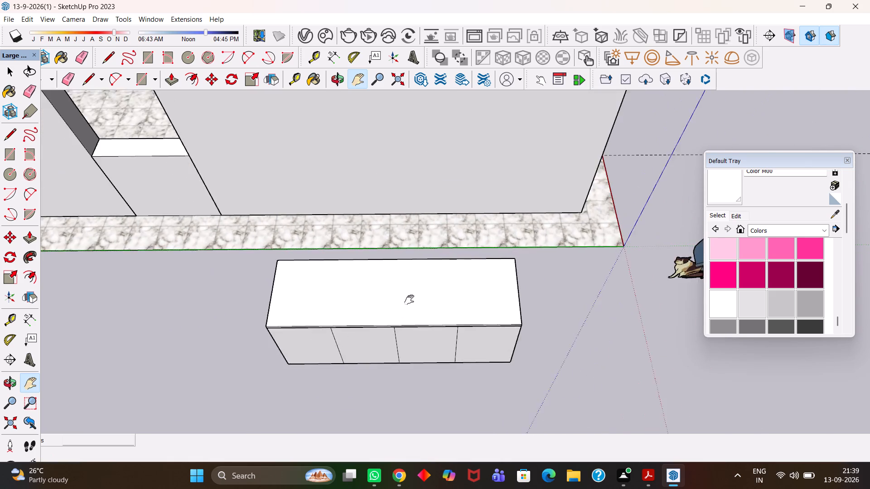
scroll(409, 300, "up", 1)
left_click_drag(382, 319, 460, 283)
middle_click_drag(395, 329, 489, 291)
Open the countertop slab group to check it as a separate object and leave it without edits.
key("space")
scroll(493, 308, "up", 1)
left_click(512, 355)
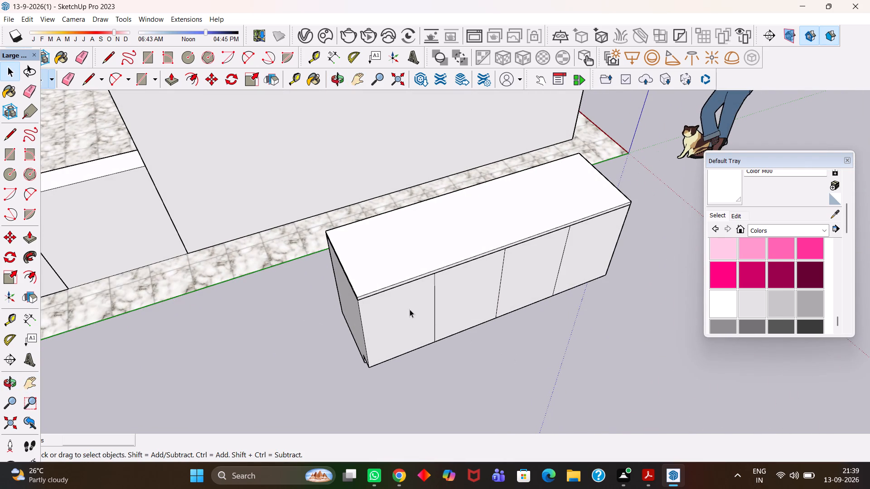
left_click(394, 295)
double_click(394, 264)
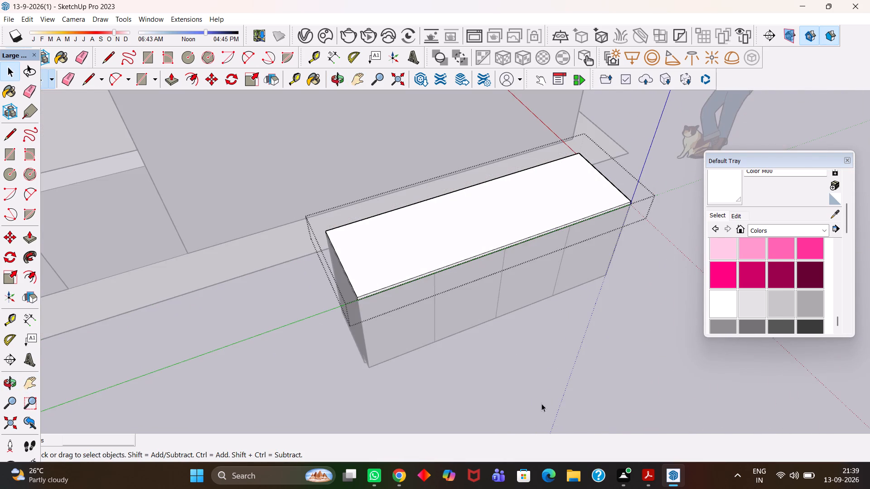
left_click(543, 407)
Select the entire cabinet block together with its countertop slab and make them one group.
scroll(413, 335, "down", 4)
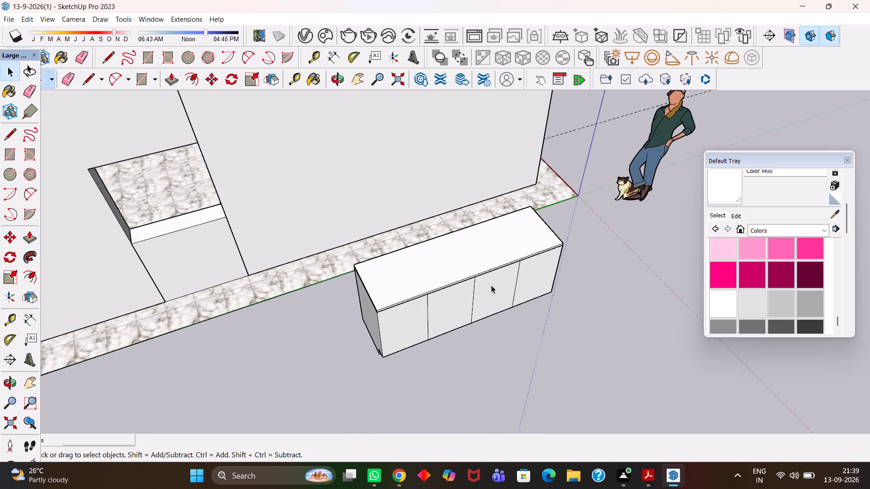
scroll(410, 320, "down", 4)
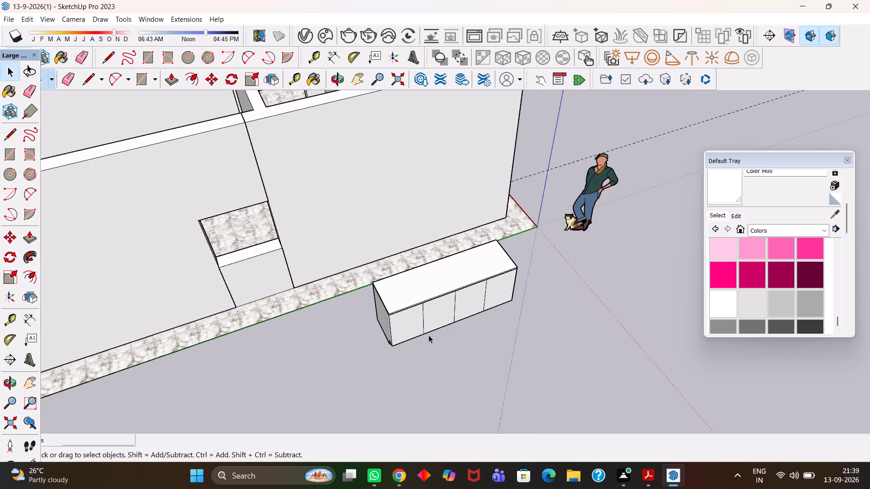
scroll(475, 307, "up", 3)
key("h")
scroll(478, 315, "down", 5)
middle_click_drag(514, 327, 423, 375)
scroll(400, 347, "up", 2)
key("h")
middle_click_drag(411, 318, 408, 331)
scroll(408, 331, "up", 5)
key("h")
scroll(407, 294, "up", 2)
middle_click_drag(416, 335, 415, 352)
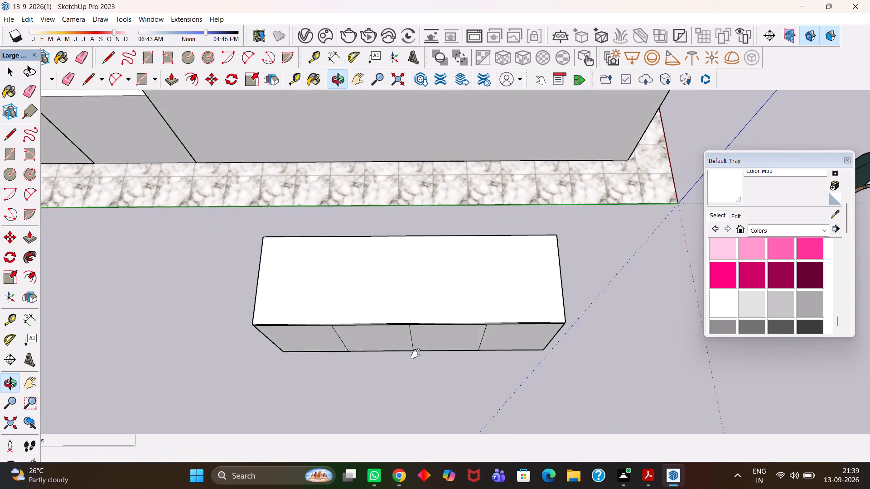
scroll(416, 354, "down", 5)
key("space")
left_click_drag(300, 270, 544, 377)
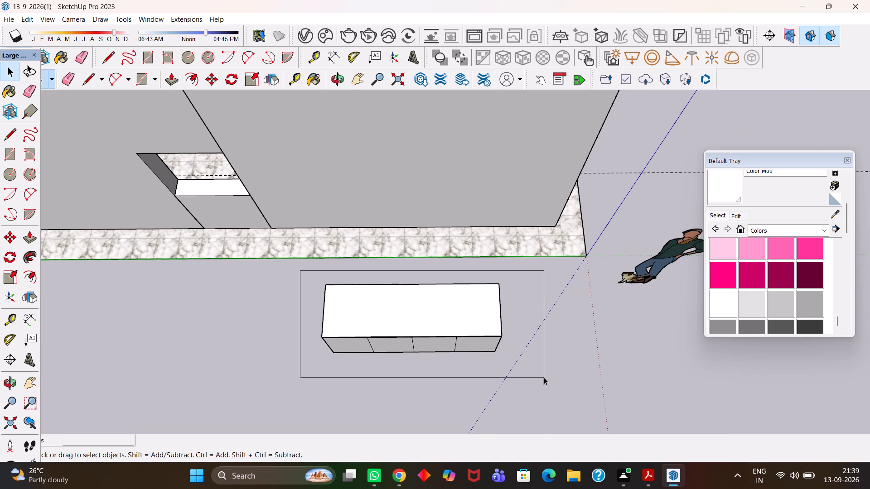
left_click_drag(544, 377, 543, 377)
scroll(350, 373, "up", 4)
scroll(295, 356, "up", 4)
middle_click_drag(297, 355, 341, 339)
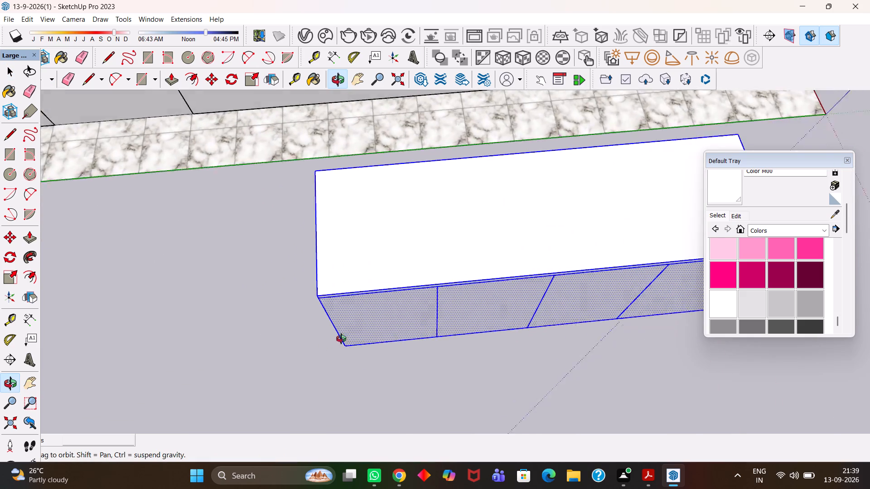
middle_click_drag(341, 339, 369, 332)
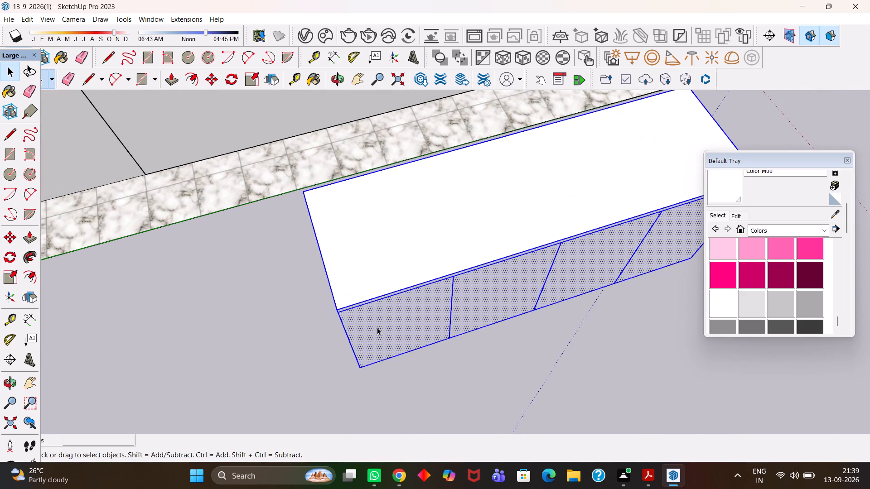
right_click(381, 312)
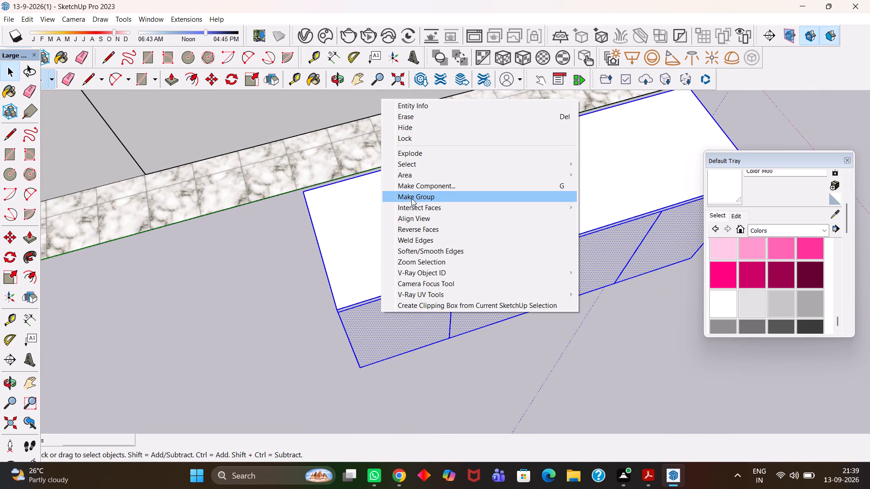
left_click(411, 198)
Copy the cabinet group by its lower rear corner into the house's small corner room, onto the untiled floor strip along the end wall.
scroll(399, 251, "down", 5)
scroll(394, 262, "up", 1)
scroll(393, 263, "down", 1)
scroll(371, 294, "up", 1)
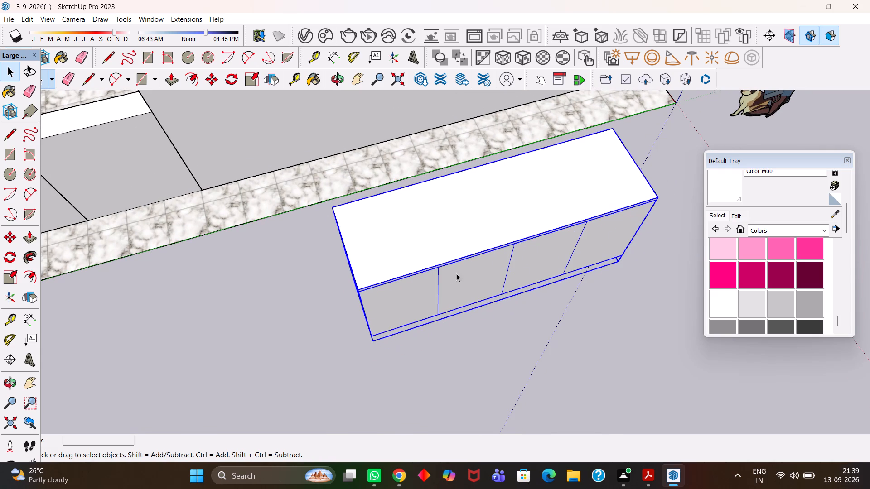
scroll(469, 281, "up", 3)
scroll(430, 300, "up", 3)
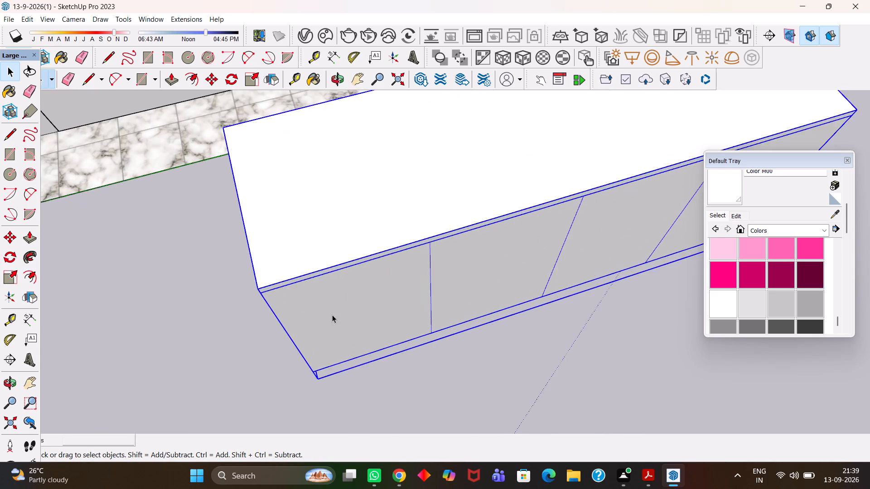
middle_click_drag(351, 301, 469, 265)
key("m")
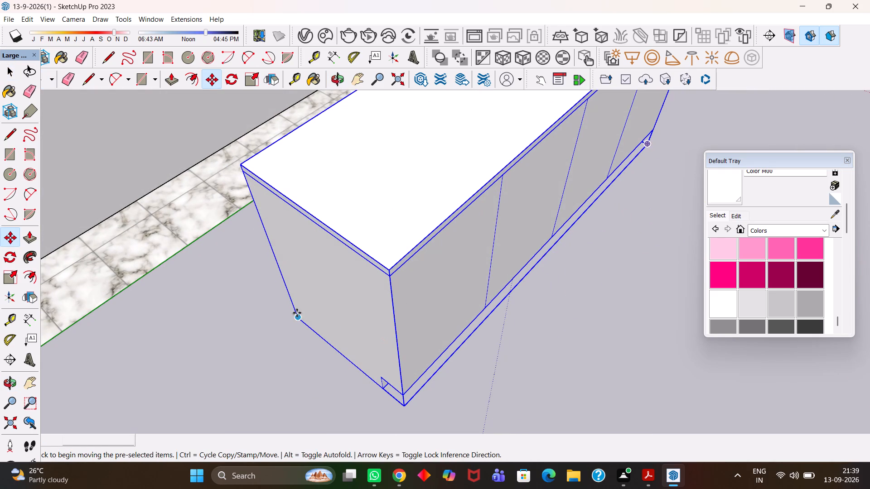
left_click(295, 316)
key("h")
scroll(342, 272, "down", 3)
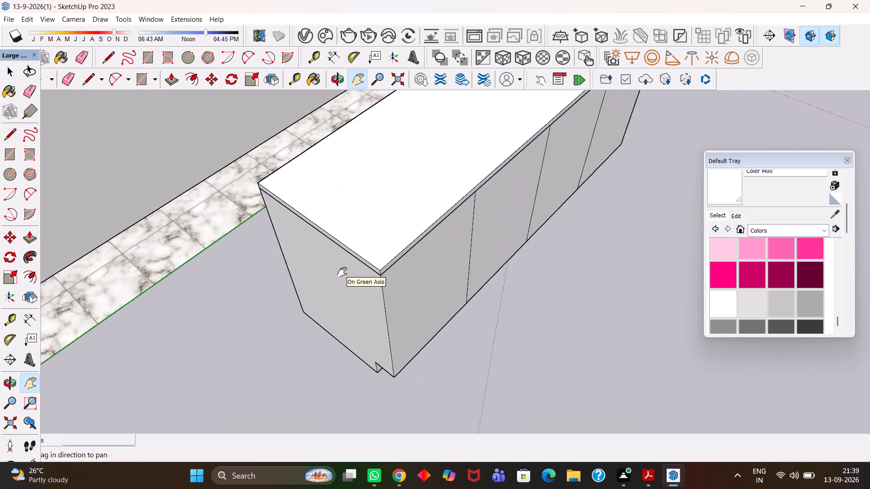
scroll(342, 272, "down", 6)
scroll(341, 274, "up", 1)
scroll(341, 274, "down", 1)
left_click_drag(317, 214, 407, 326)
left_click_drag(335, 231, 437, 318)
scroll(437, 318, "down", 9)
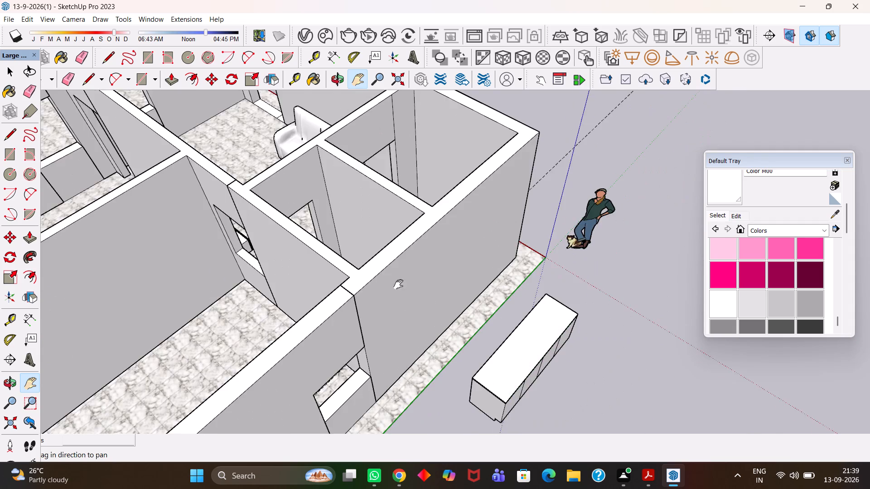
scroll(398, 284, "down", 7)
scroll(336, 275, "up", 1)
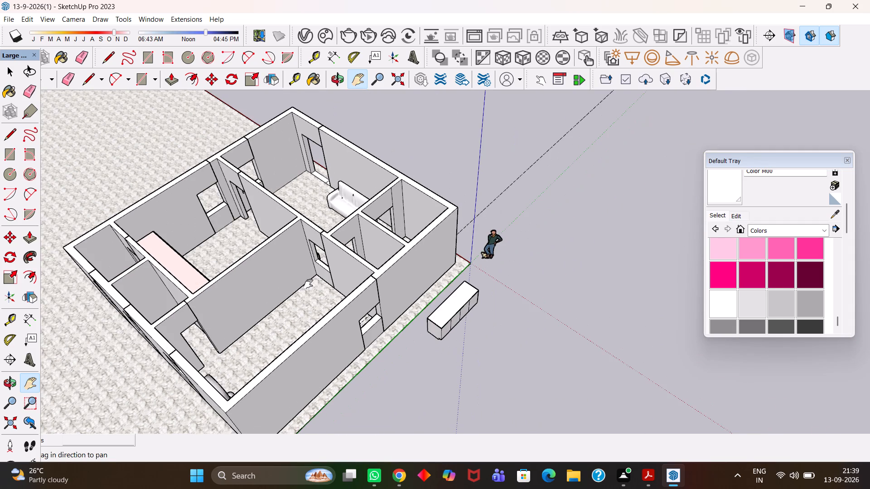
scroll(381, 241, "up", 9)
scroll(362, 301, "down", 7)
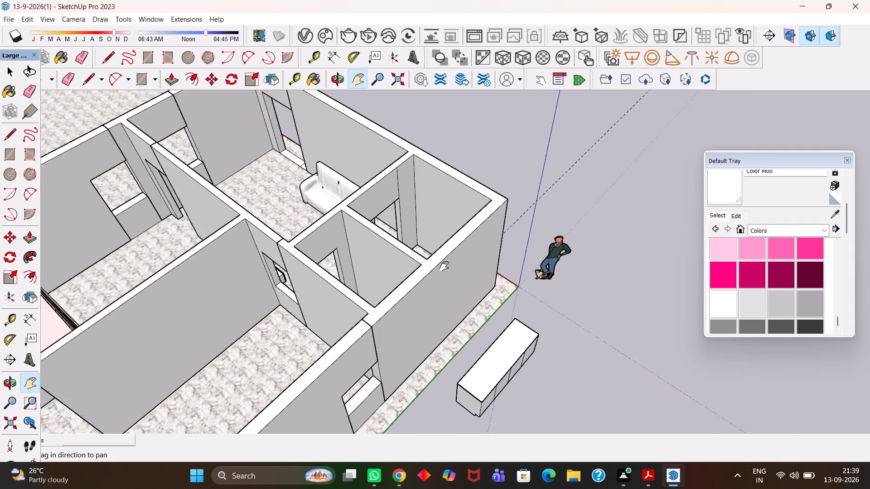
scroll(444, 266, "down", 2)
scroll(488, 267, "up", 1)
scroll(348, 324, "up", 1)
middle_click(367, 329)
scroll(364, 330, "up", 2)
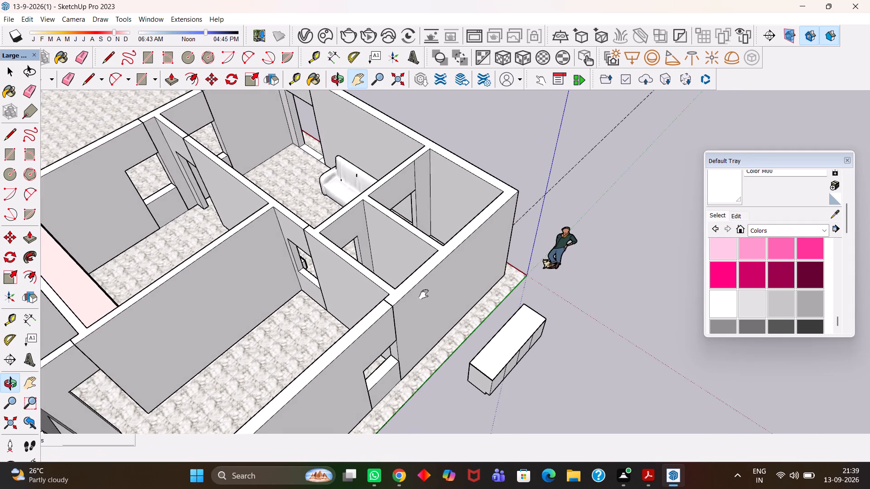
scroll(439, 291, "up", 9)
scroll(447, 288, "down", 10)
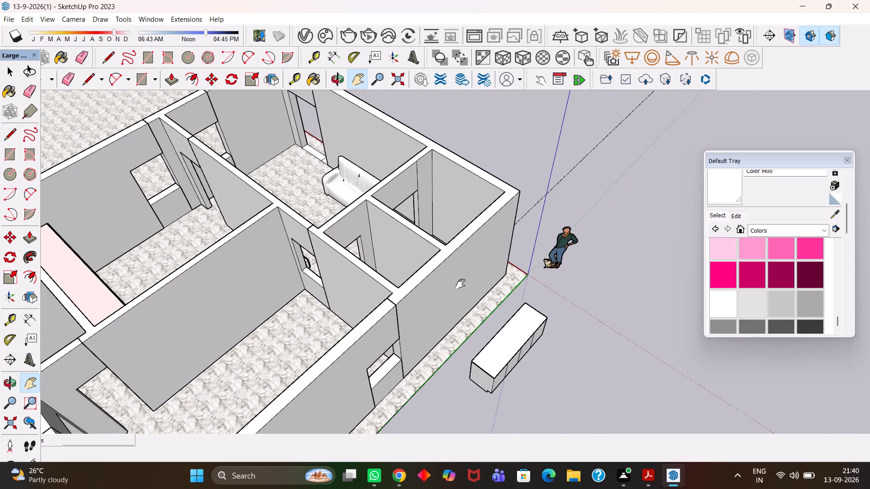
scroll(460, 284, "up", 6)
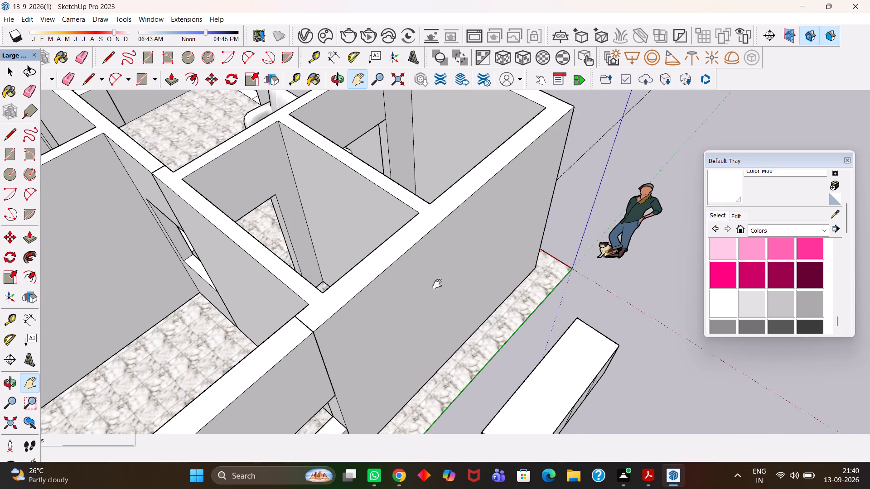
scroll(342, 303, "down", 5)
middle_click_drag(353, 251, 344, 261)
left_click_drag(368, 214, 365, 270)
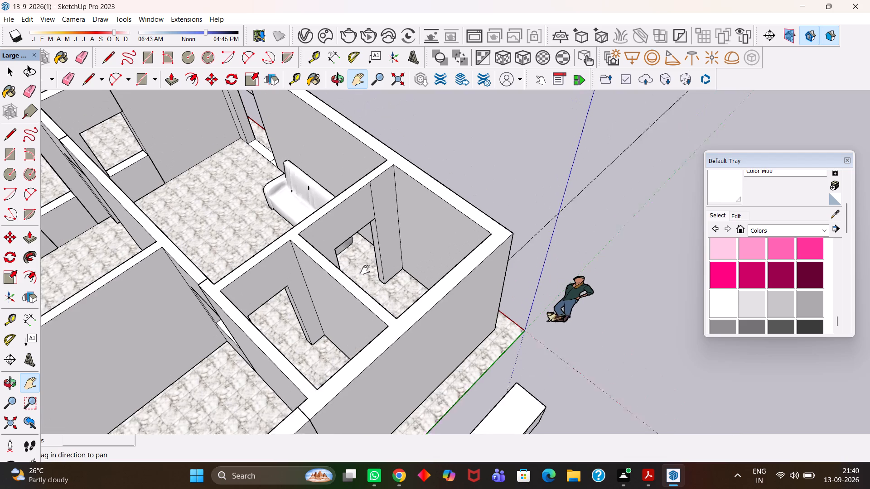
left_click_drag(365, 270, 365, 273)
middle_click(358, 319)
scroll(366, 316, "up", 3)
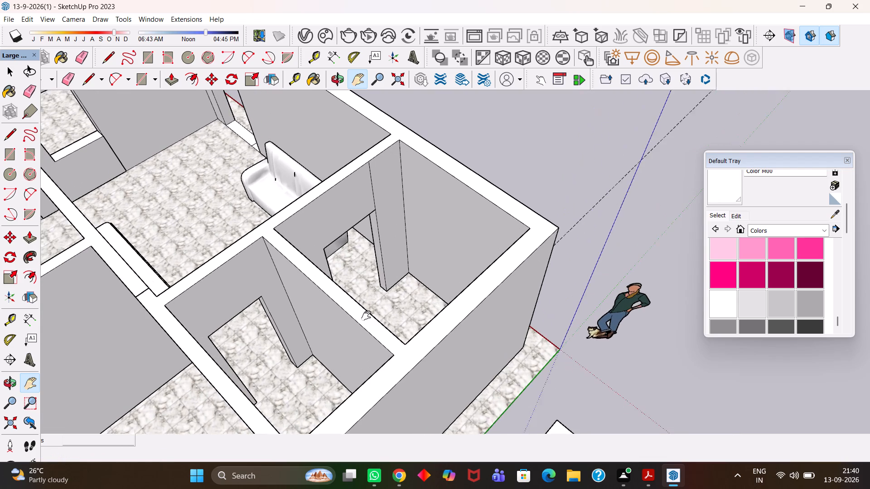
scroll(366, 316, "up", 3)
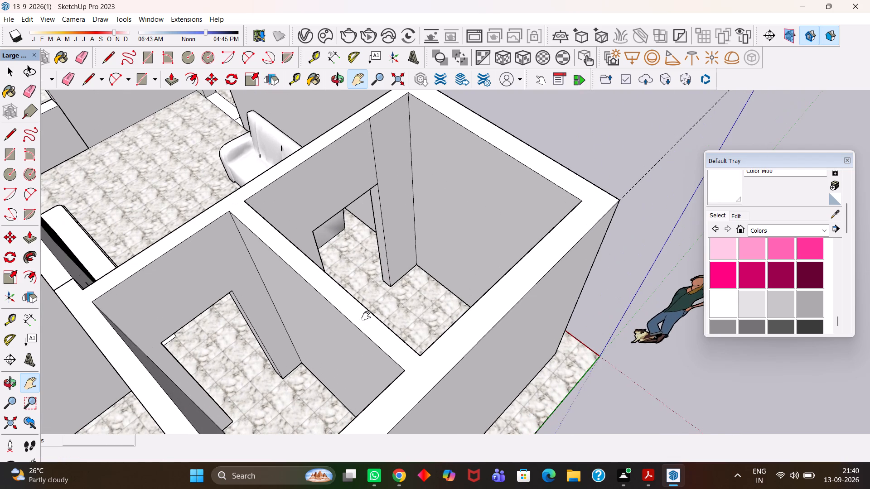
scroll(367, 316, "up", 2)
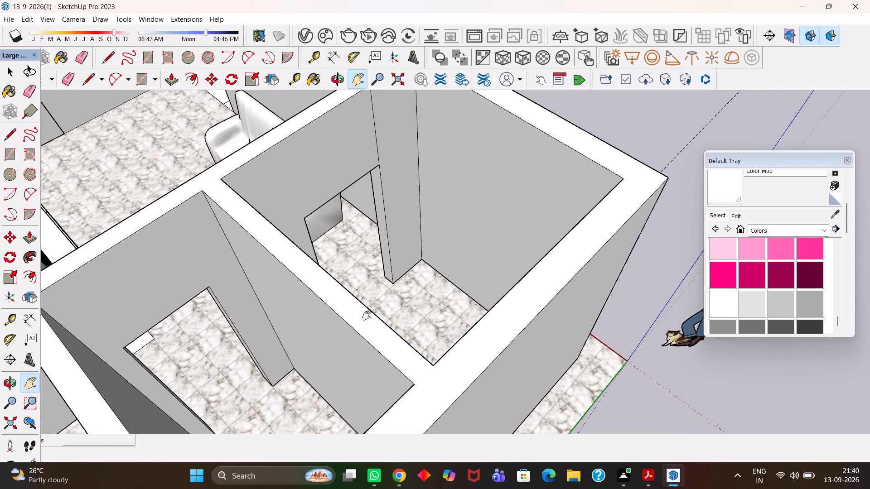
scroll(367, 316, "up", 4)
scroll(446, 307, "up", 1)
middle_click_drag(401, 350, 375, 358)
middle_click_drag(375, 358, 270, 401)
scroll(283, 414, "down", 3)
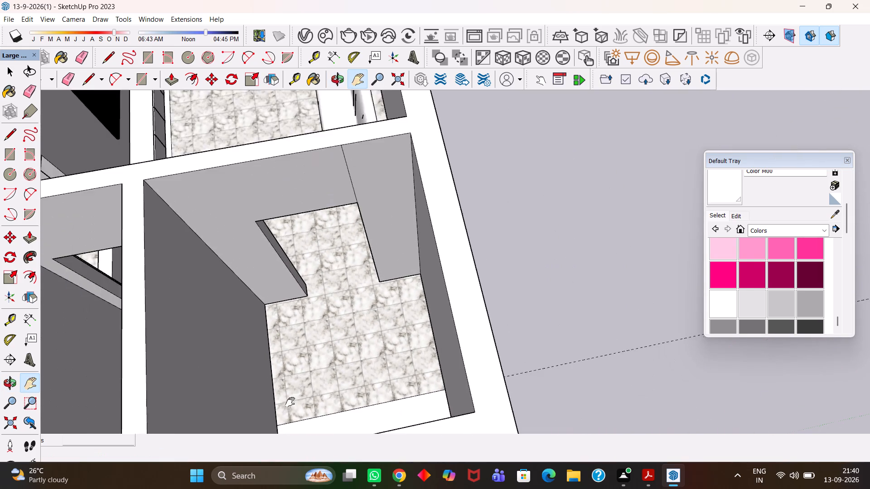
left_click_drag(335, 356, 386, 256)
middle_click_drag(386, 255, 375, 328)
scroll(375, 320, "up", 1)
key("Escape")
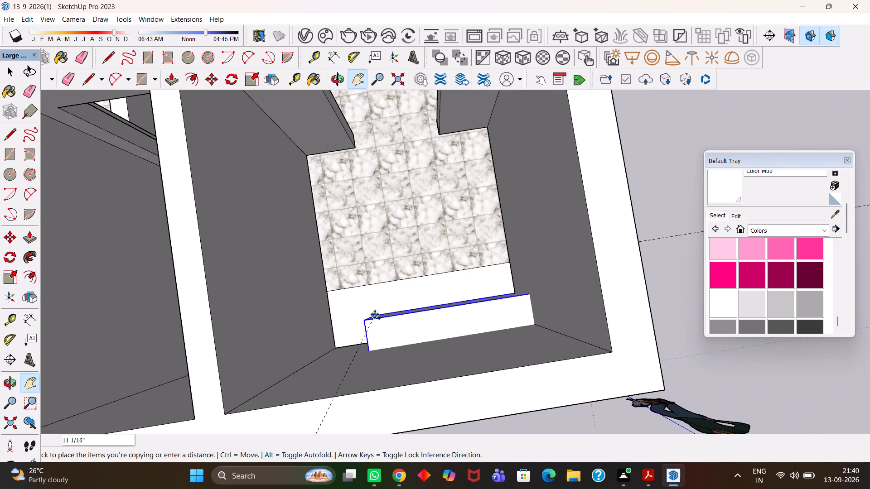
left_click(337, 290)
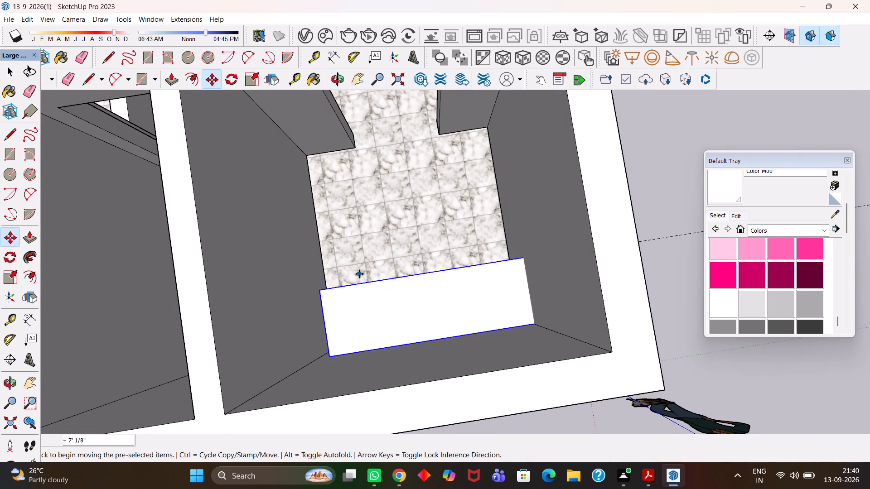
Rotate the copied cabinet 270° on the floor plane about its lower corner beside the side wall.
scroll(359, 274, "up", 6)
middle_click_drag(356, 297, 477, 280)
scroll(477, 280, "up", 1)
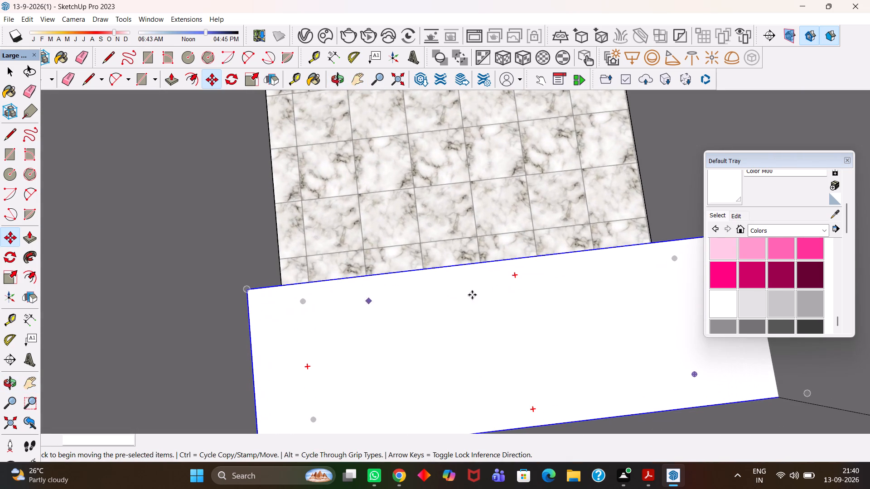
scroll(444, 284, "down", 5)
key("h")
scroll(412, 300, "up", 1)
middle_click_drag(422, 321, 601, 299)
scroll(391, 281, "up", 1)
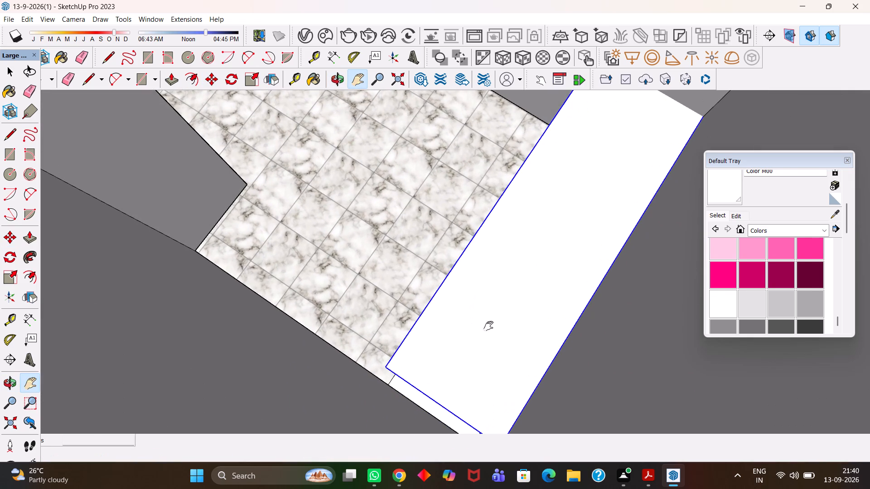
key("h")
middle_click_drag(387, 315, 656, 327)
scroll(628, 313, "up", 3)
left_click_drag(435, 323, 464, 297)
middle_click_drag(462, 316, 489, 297)
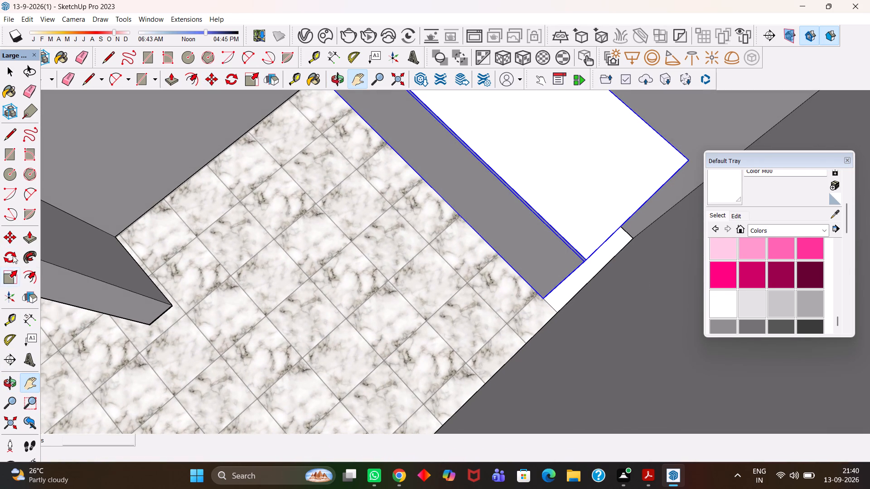
left_click(12, 253)
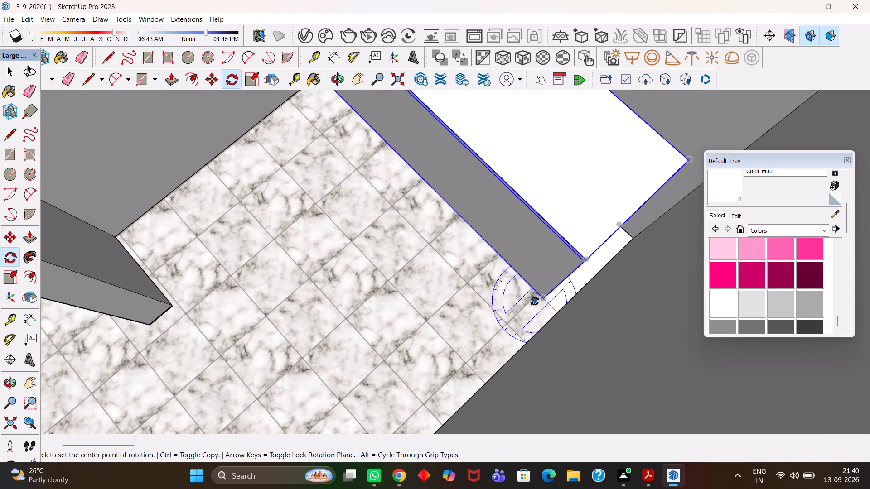
left_click(536, 299)
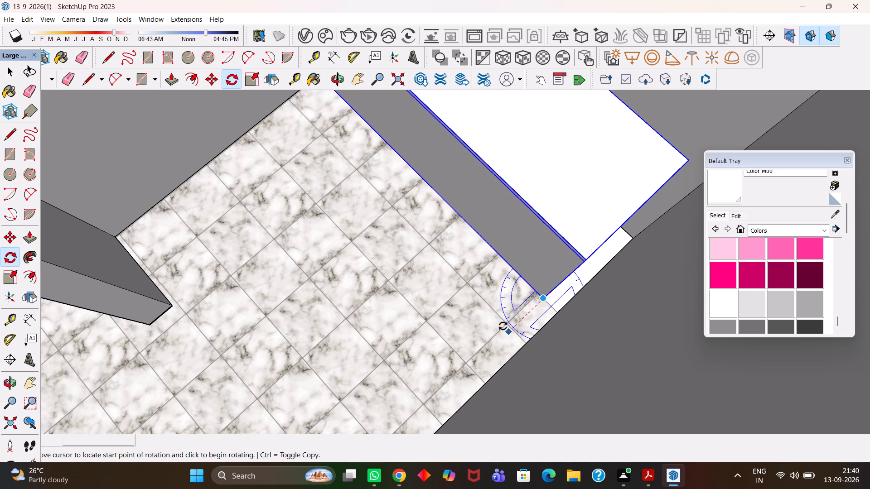
left_click(503, 326)
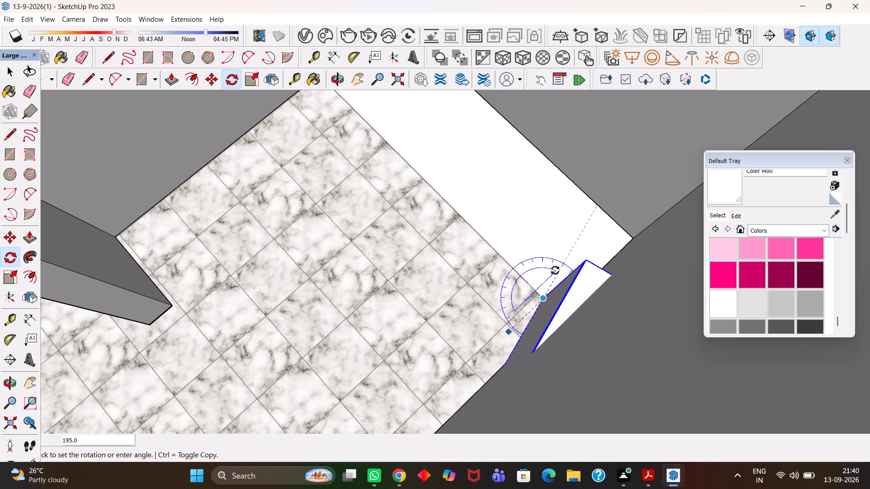
left_click(525, 283)
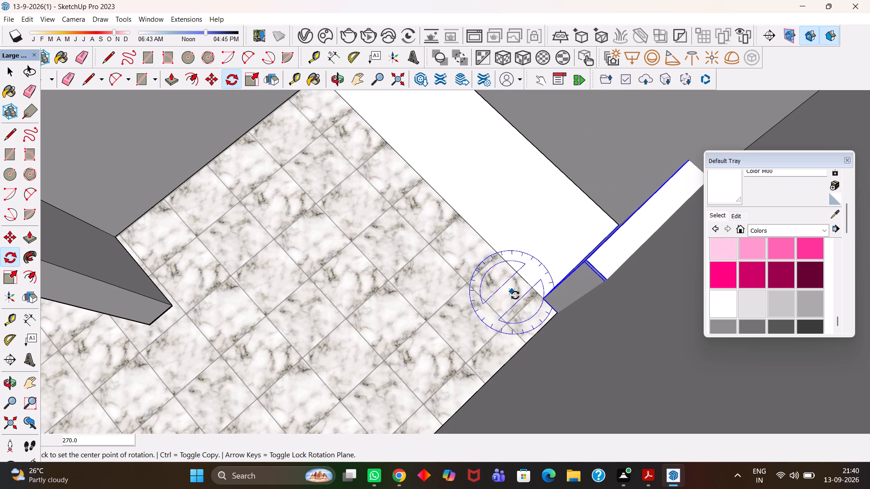
Move the cabinet about 3' 6" by its lower corner away from the wall onto the room's tiled floor.
key("m")
scroll(545, 313, "up", 1)
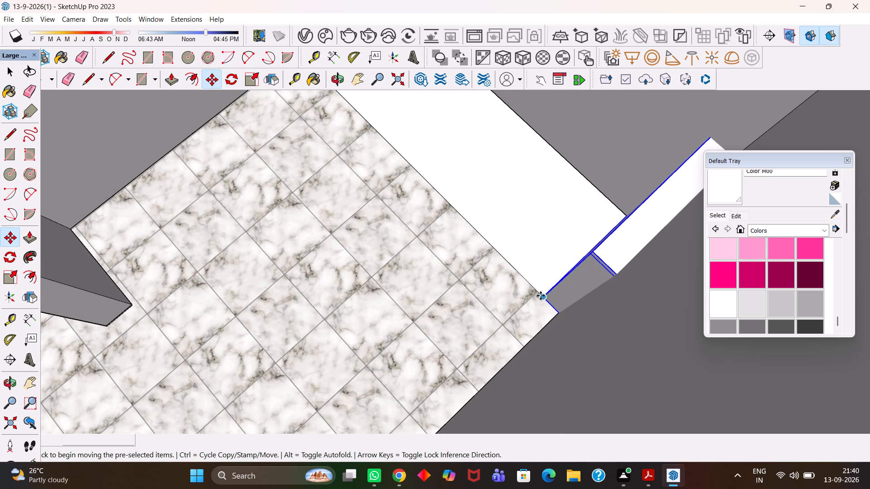
left_click(541, 296)
left_click(341, 224)
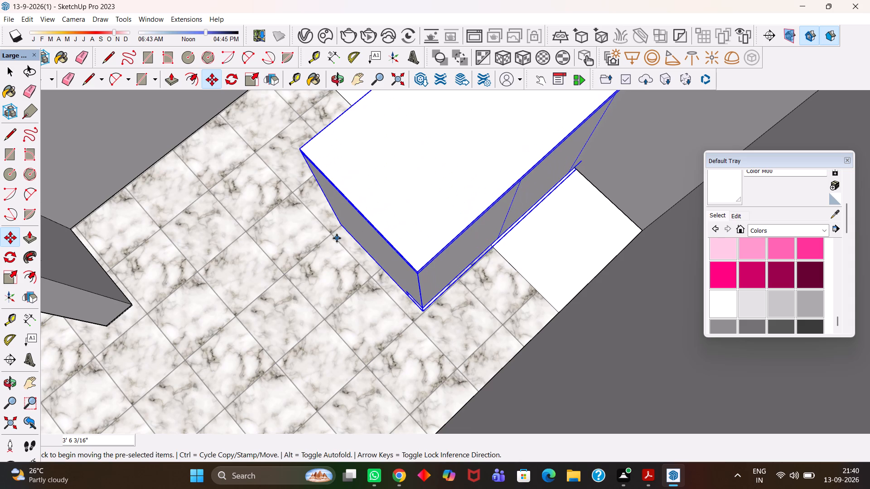
Rotate the cabinet a further 90° on the floor plane about its lower corner.
scroll(337, 238, "down", 1)
scroll(337, 238, "up", 3)
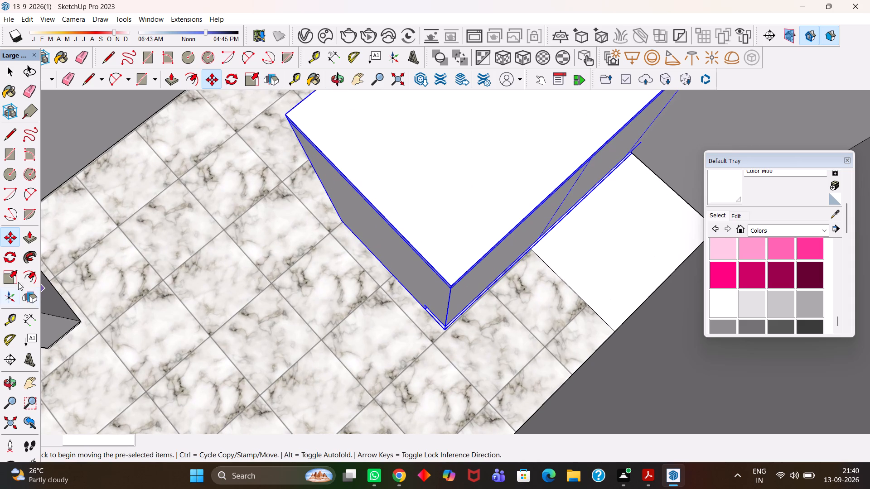
left_click(7, 256)
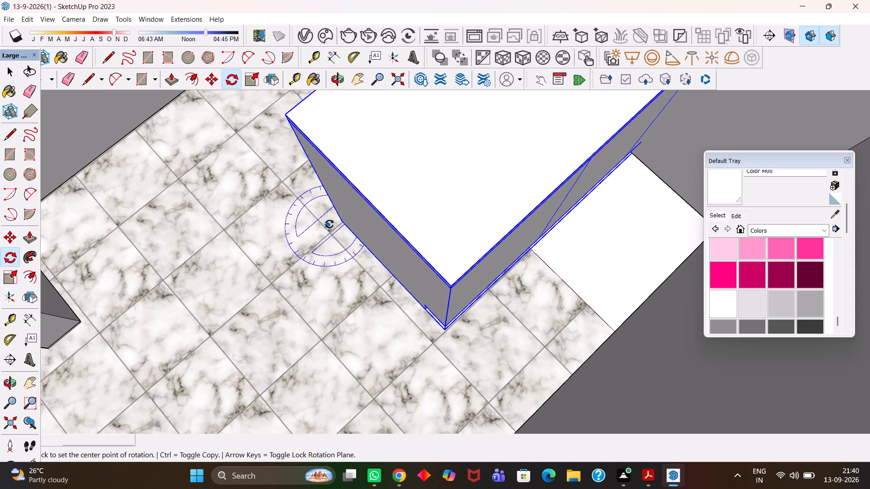
left_click(339, 220)
left_click(311, 244)
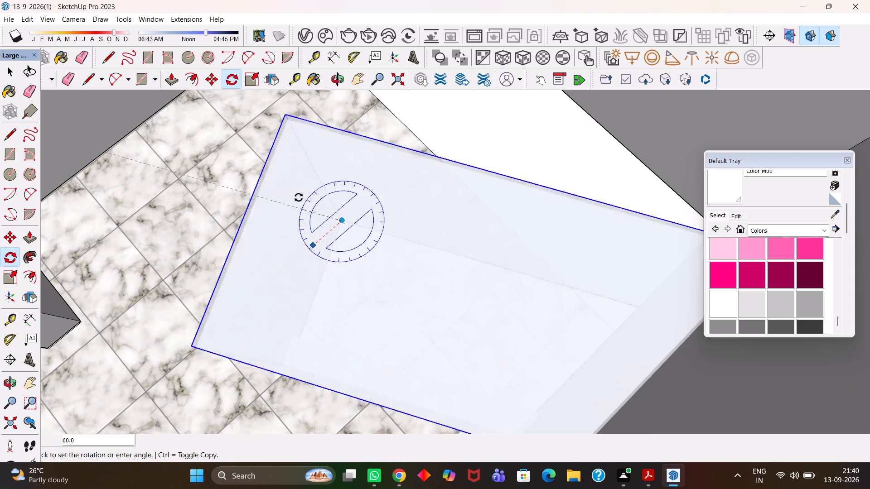
left_click(301, 178)
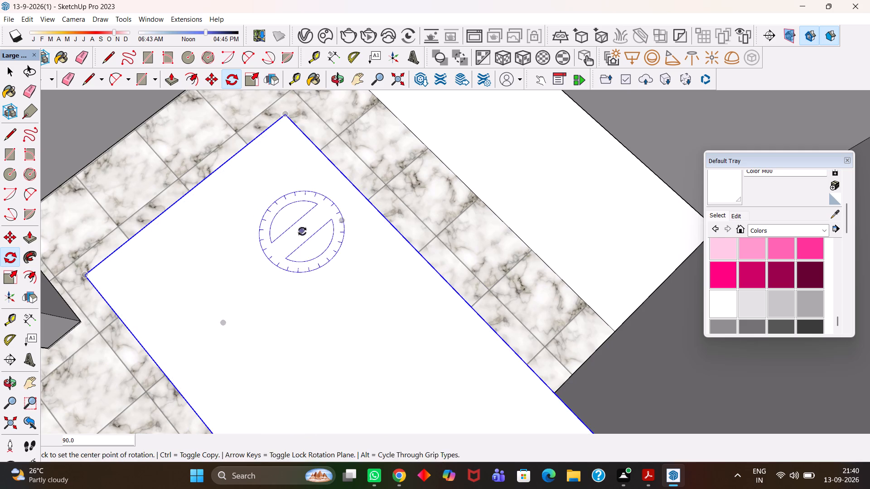
Move the cabinet by its lower rear corner into the room's floor corner so it sits against the end wall.
middle_click_drag(320, 234, 481, 112)
scroll(565, 111, "up", 1)
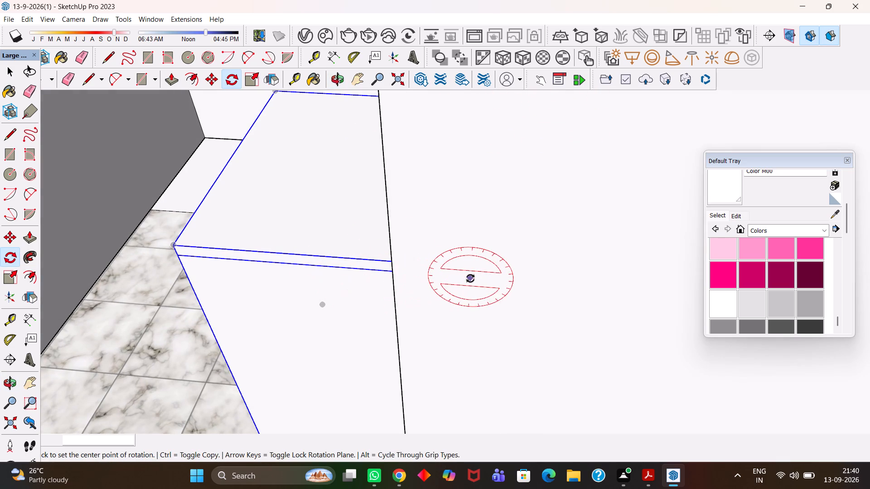
scroll(468, 280, "down", 3)
key("h")
left_click_drag(357, 268, 491, 260)
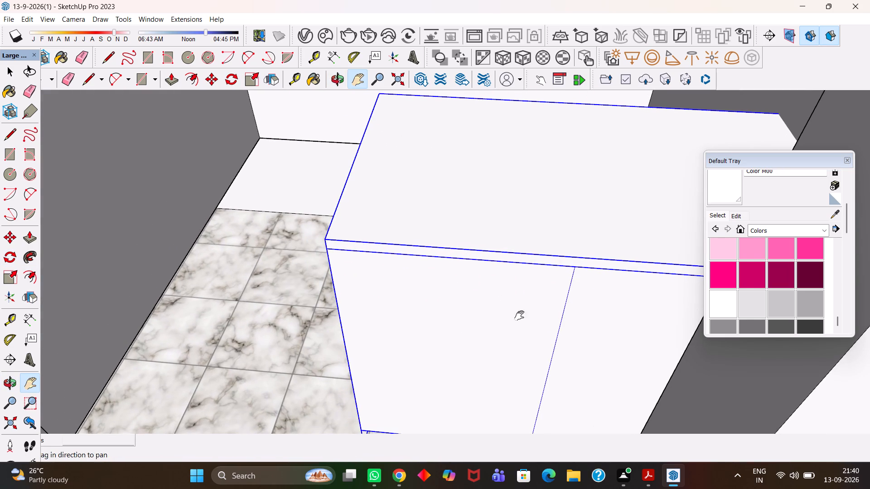
scroll(430, 267, "up", 1)
key("h")
scroll(429, 268, "down", 8)
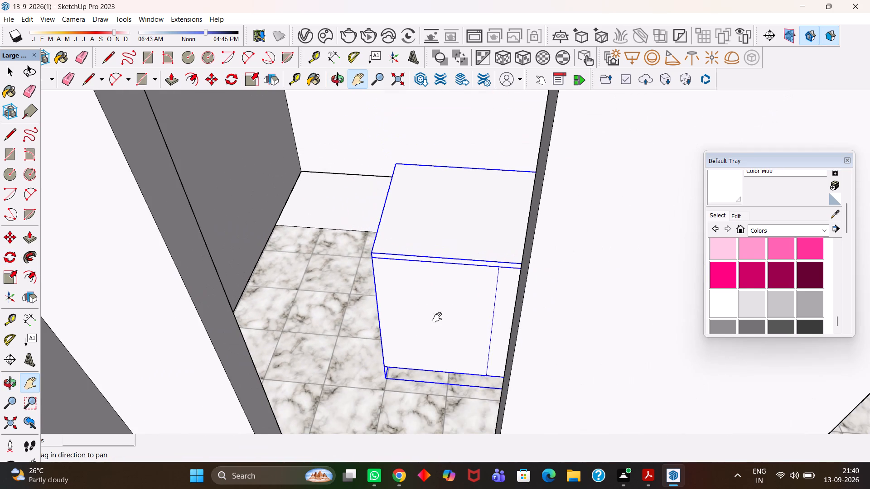
scroll(449, 333, "up", 4)
scroll(365, 304, "down", 1)
middle_click_drag(377, 326, 473, 368)
scroll(474, 368, "up", 4)
left_click_drag(362, 277, 411, 343)
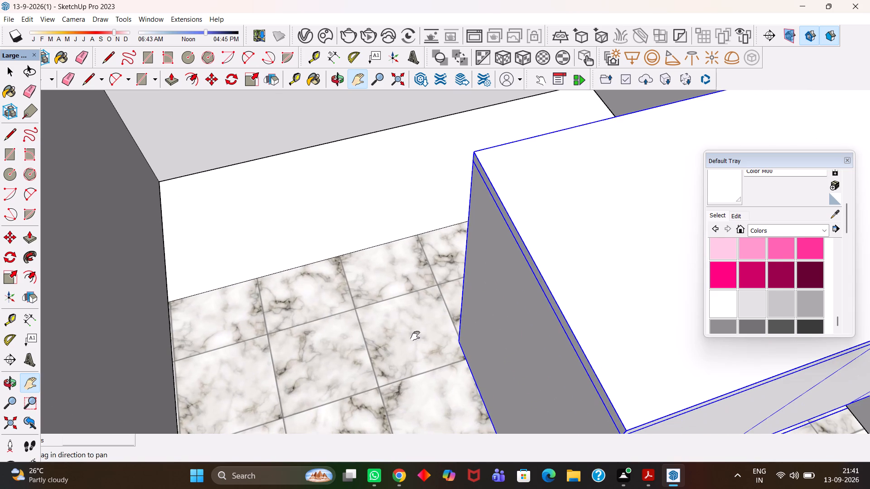
key("m")
left_click(459, 338)
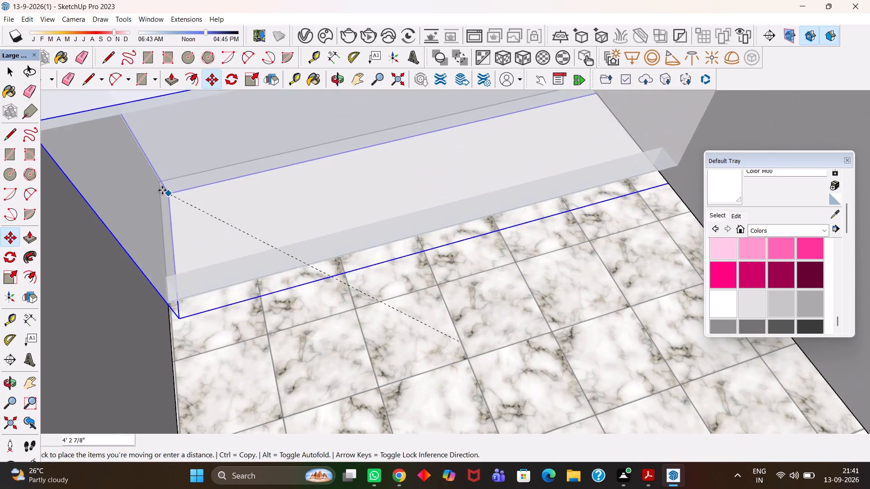
left_click(158, 186)
Clear the selection and examine the cabinet's fit against the end wall and side walls, from above and from the front.
scroll(286, 265, "down", 5)
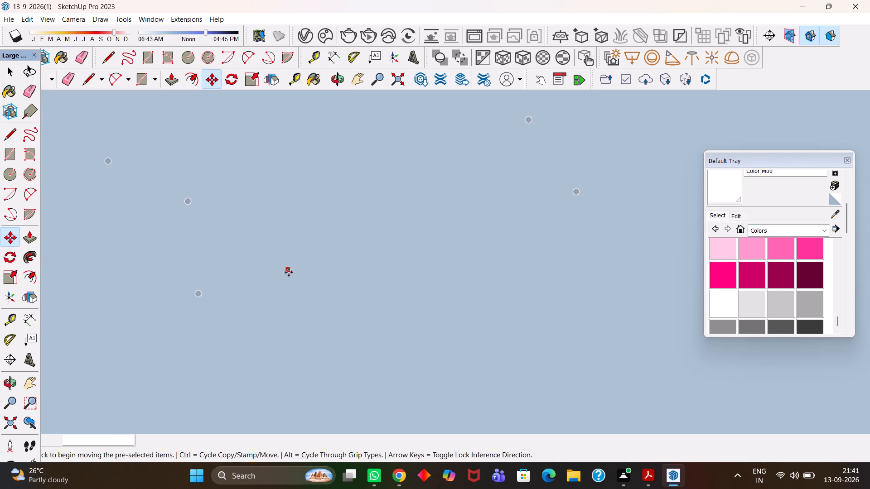
scroll(289, 275, "down", 5)
key("h")
scroll(300, 274, "up", 1)
scroll(302, 275, "down", 4)
scroll(349, 272, "down", 7)
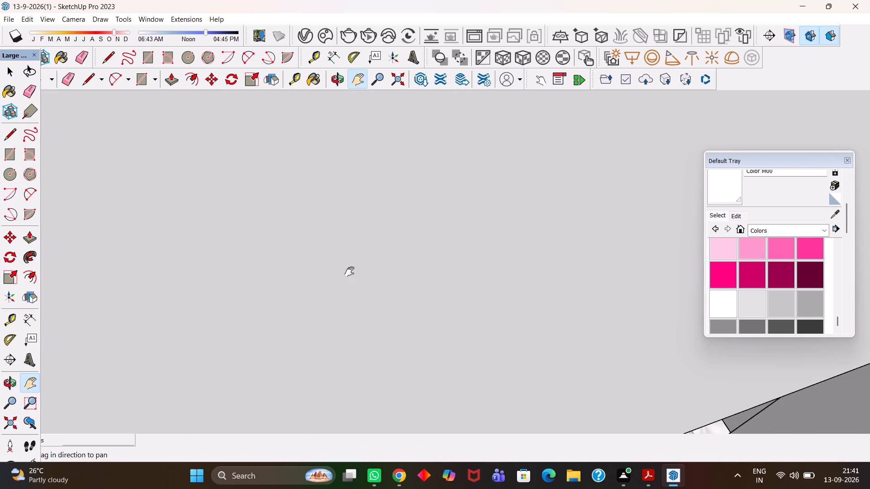
scroll(349, 272, "down", 9)
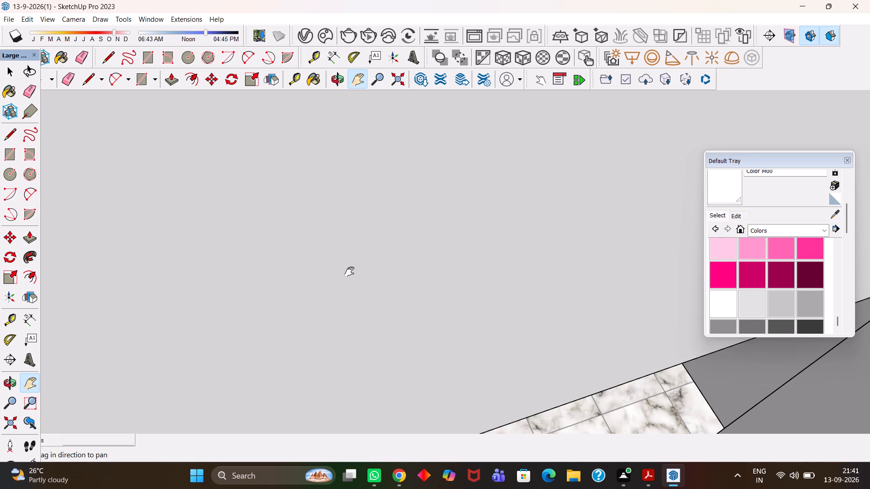
scroll(349, 272, "down", 3)
scroll(349, 272, "up", 1)
scroll(349, 272, "down", 4)
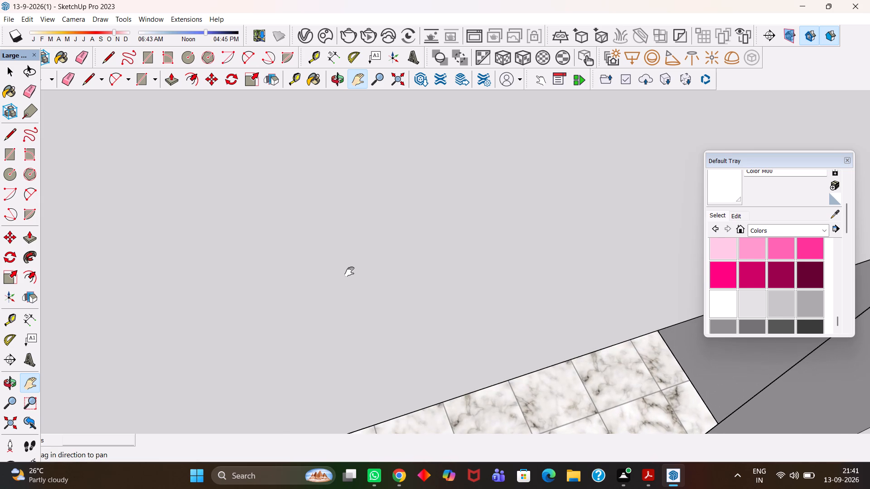
scroll(349, 272, "down", 2)
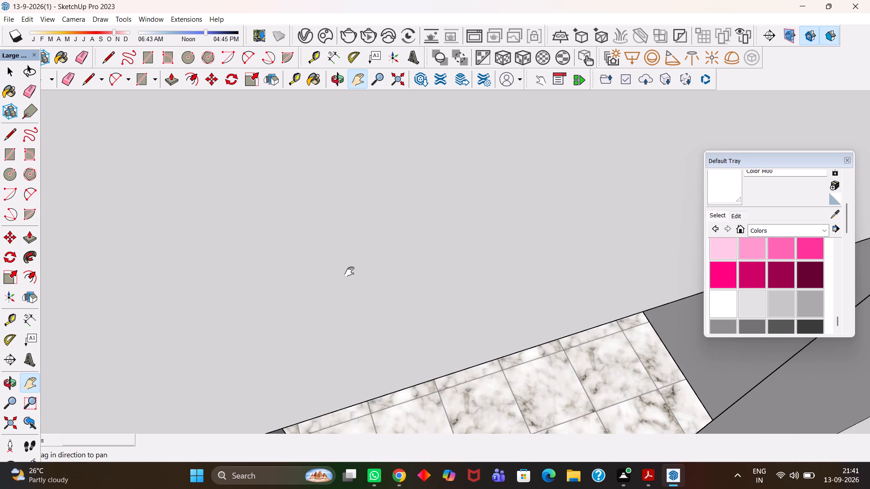
scroll(349, 272, "up", 4)
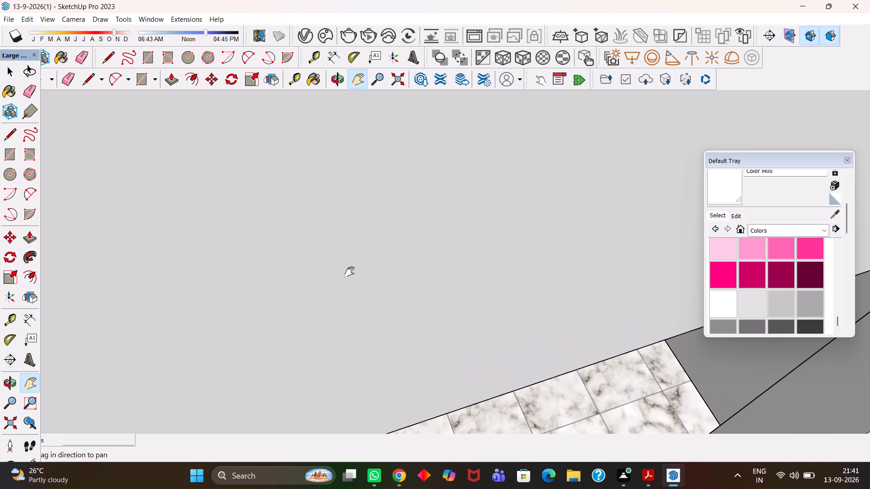
key("h")
scroll(349, 272, "down", 4)
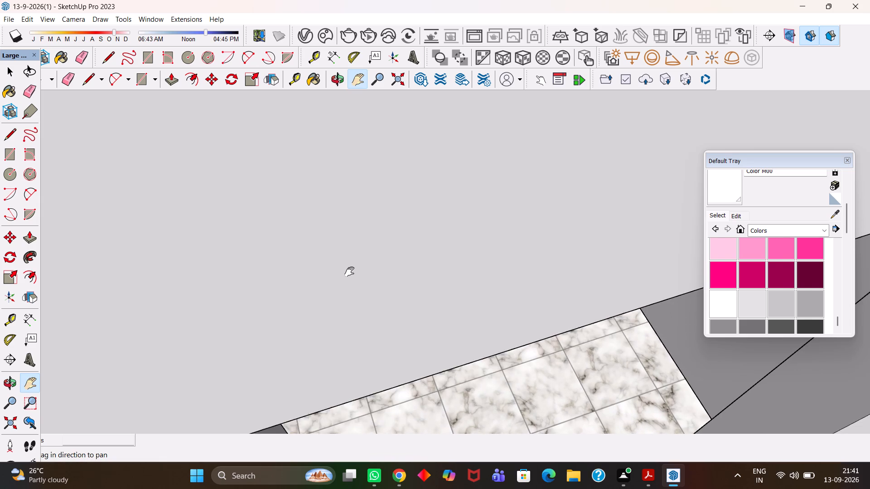
scroll(349, 272, "down", 18)
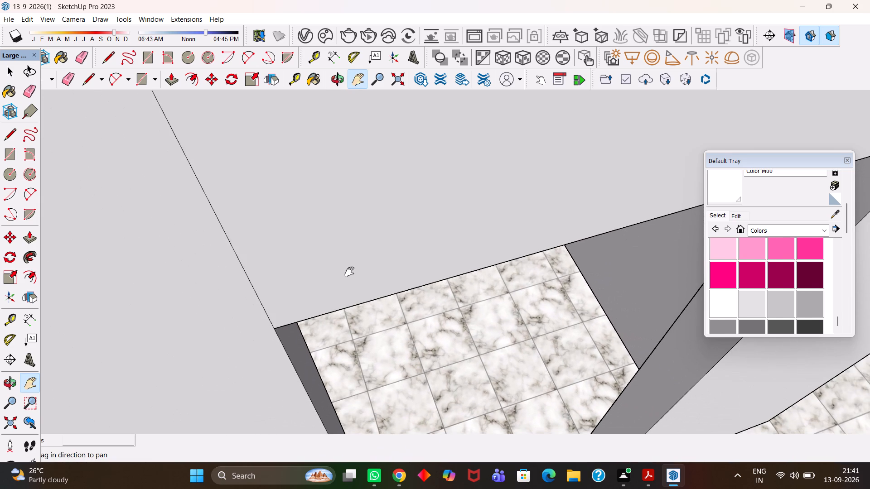
scroll(349, 272, "down", 4)
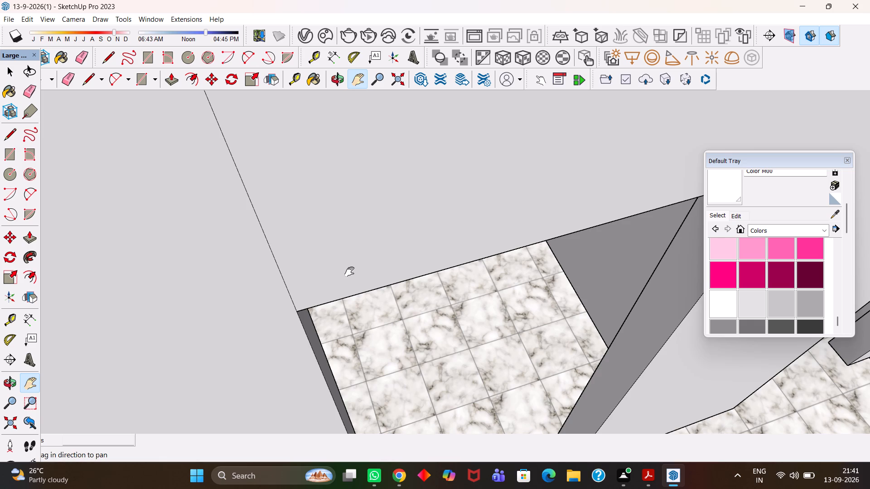
scroll(349, 272, "up", 3)
scroll(349, 272, "down", 5)
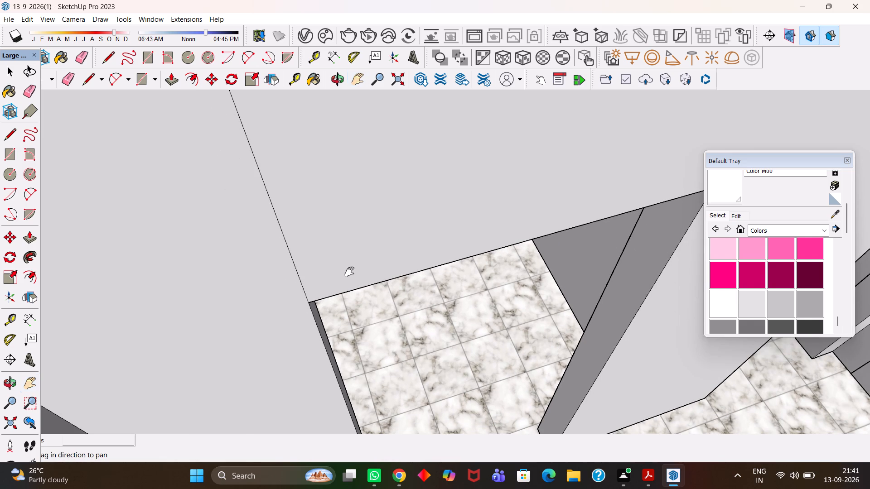
key("h")
scroll(349, 272, "down", 10)
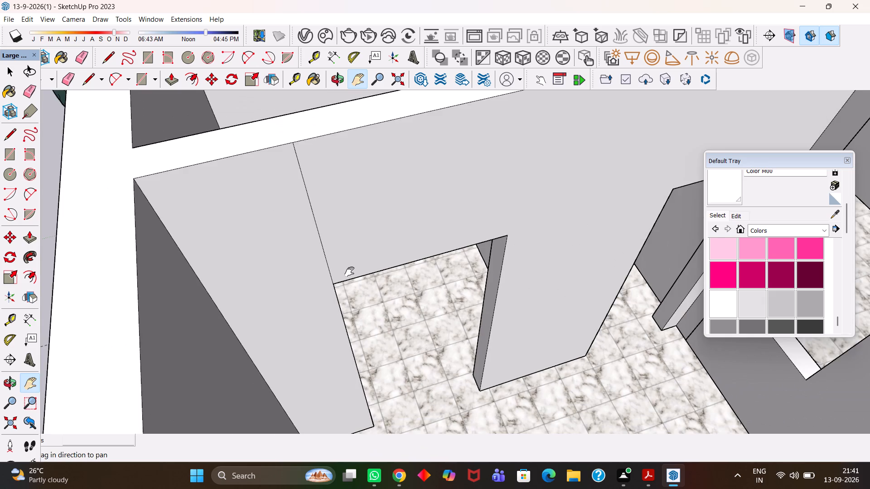
scroll(349, 272, "down", 8)
middle_click_drag(344, 285, 319, 332)
scroll(319, 332, "up", 1)
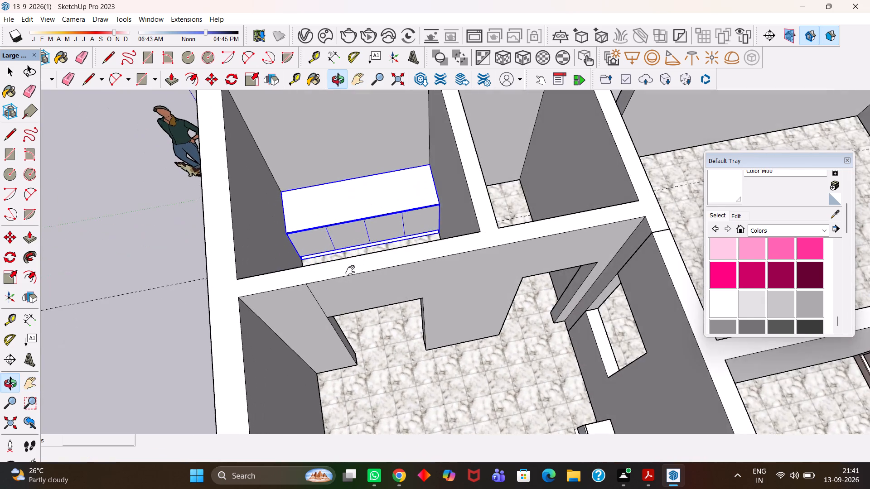
left_click_drag(348, 227, 380, 326)
scroll(365, 311, "up", 1)
key("space")
left_click(245, 141)
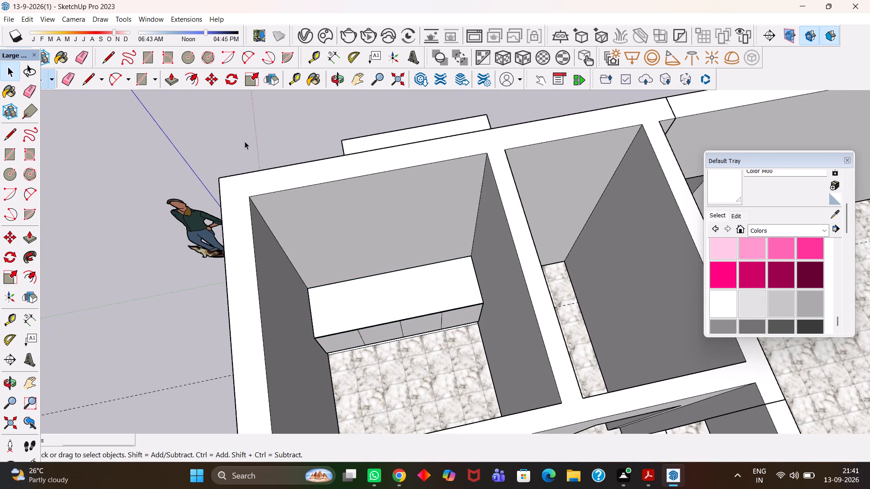
scroll(358, 309, "up", 6)
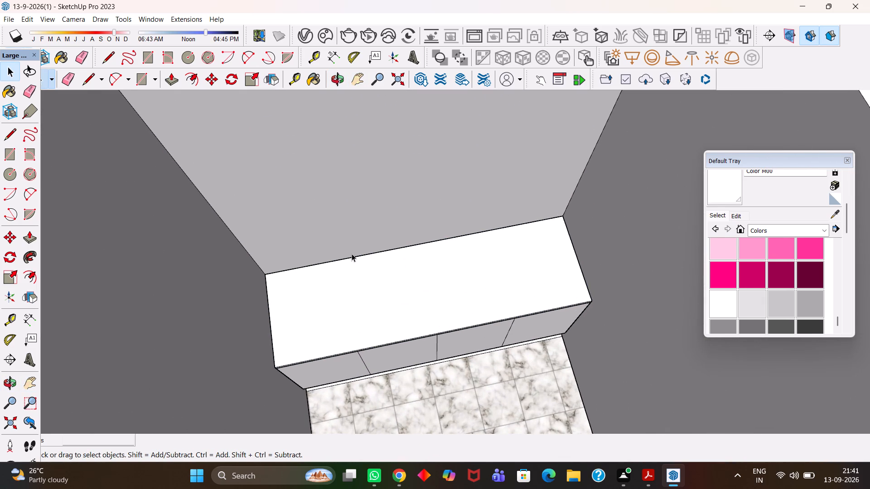
scroll(362, 274, "down", 3)
scroll(372, 284, "up", 5)
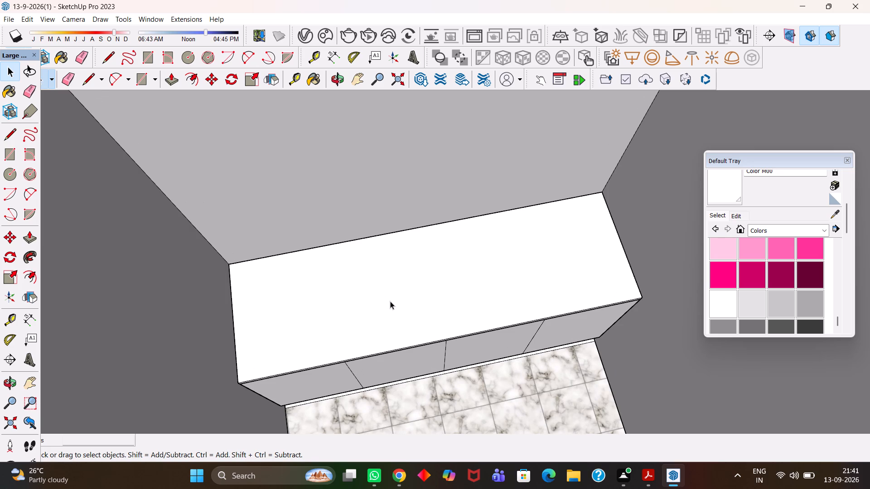
scroll(390, 301, "up", 3)
scroll(390, 301, "down", 7)
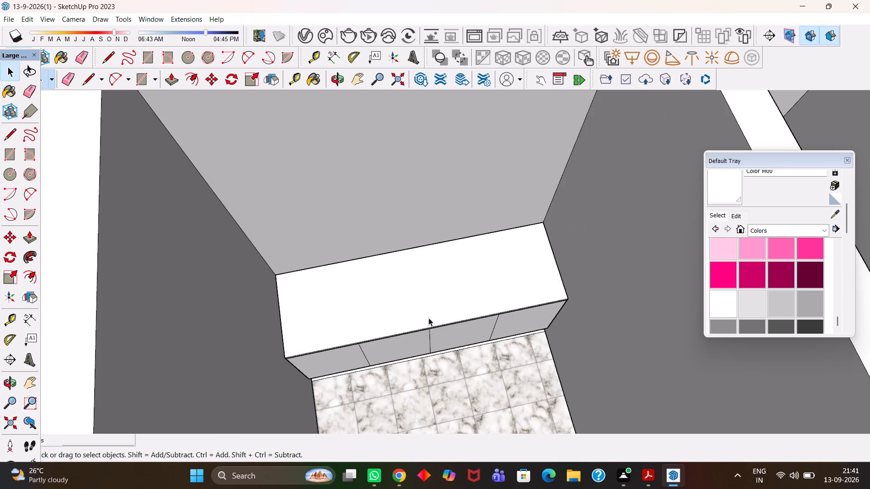
scroll(381, 244, "up", 5)
middle_click_drag(417, 346, 387, 268)
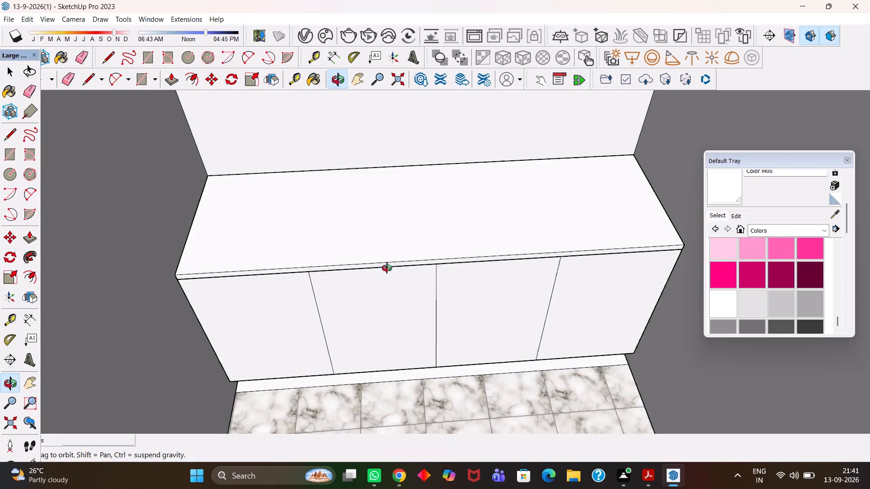
middle_click_drag(387, 268, 381, 283)
Place a horizontal guide on the end wall 2' above the countertop's rear edge.
scroll(381, 283, "up", 3)
key("h")
left_click_drag(401, 220, 362, 316)
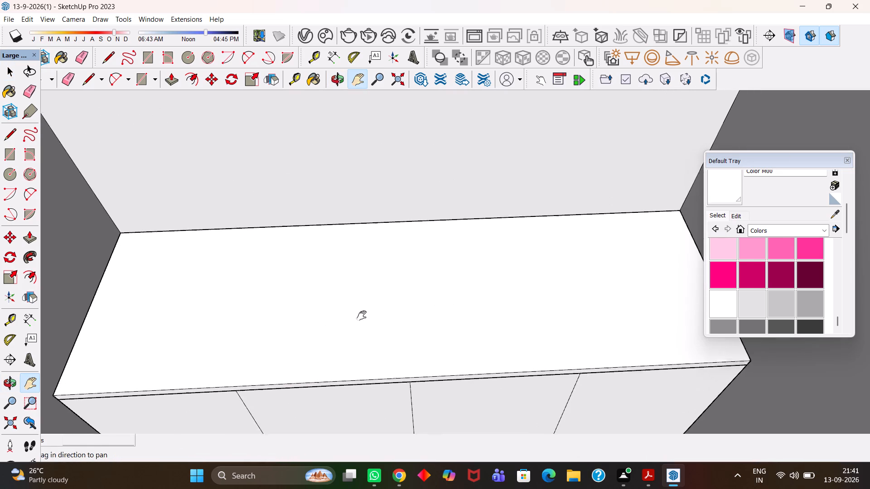
left_click_drag(362, 316, 359, 322)
key("h")
scroll(377, 332, "down", 1)
left_click_drag(387, 291, 401, 356)
key("t")
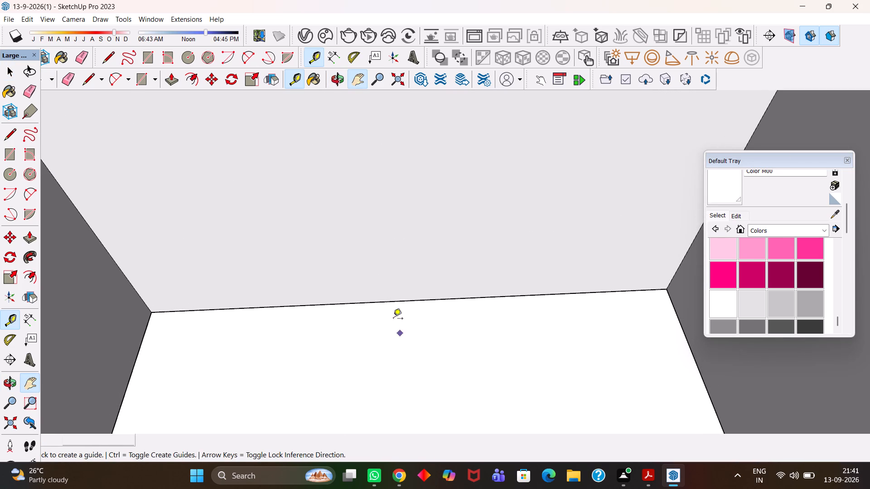
left_click(375, 304)
left_click(374, 302)
left_click(373, 302)
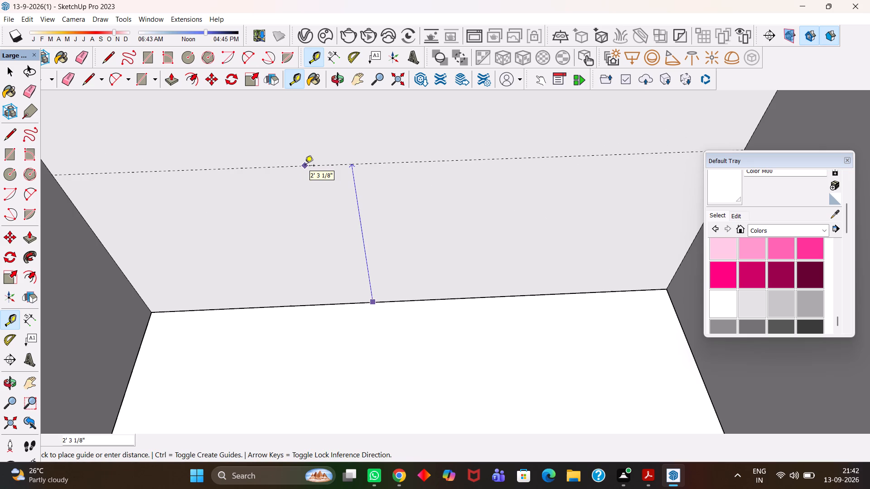
type("2'")
key("Return")
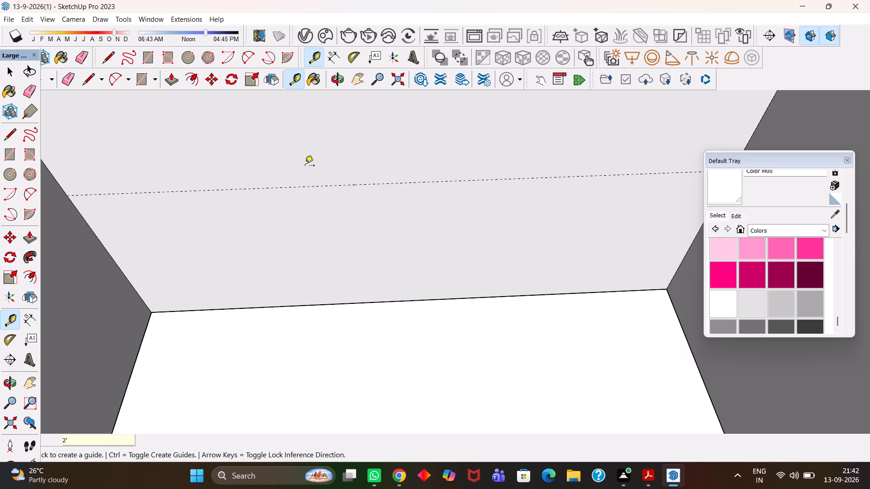
Place a second horizontal guide on the end wall 2' above the first guide.
key("h")
left_click_drag(338, 238, 364, 351)
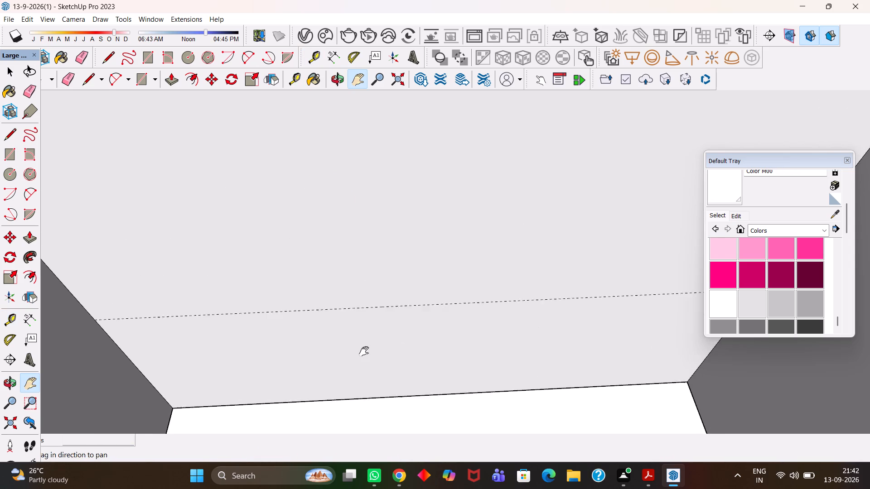
left_click_drag(364, 351, 365, 355)
key("t")
left_click(364, 314)
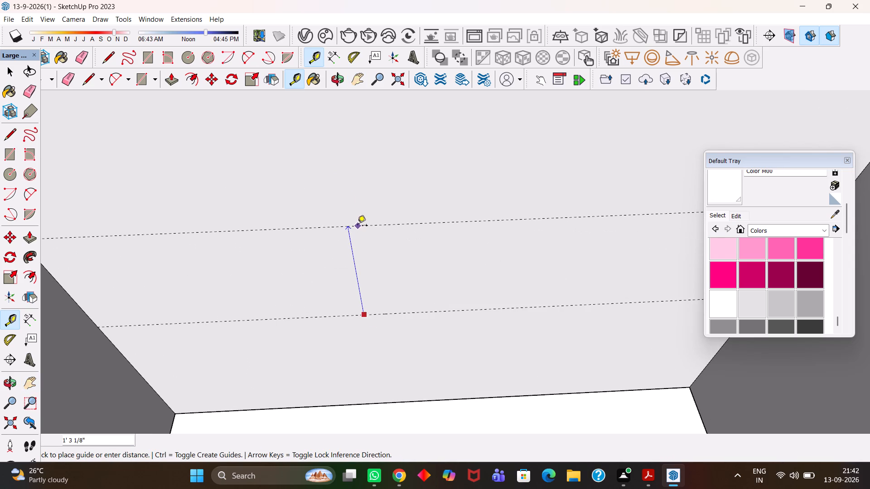
type("2'")
key("Return")
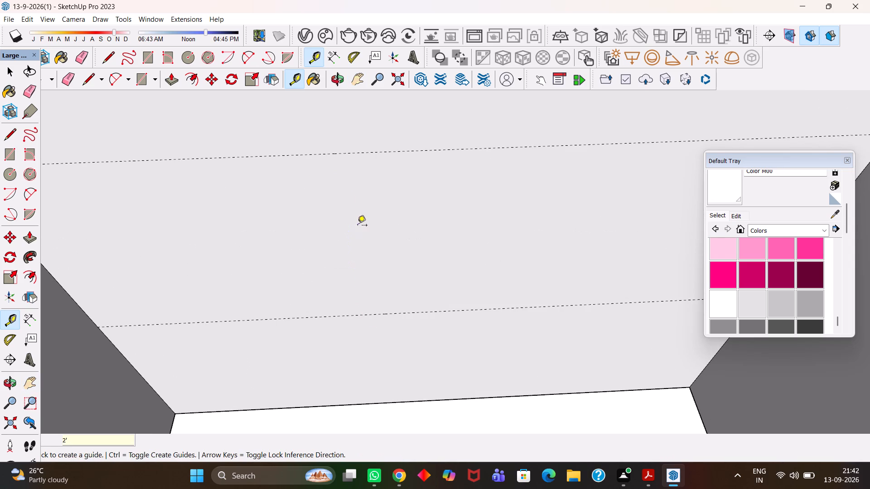
Measure the distance from the upper guide to the top edge of the end wall.
key("h")
left_click_drag(405, 159, 405, 264)
scroll(405, 264, "down", 14)
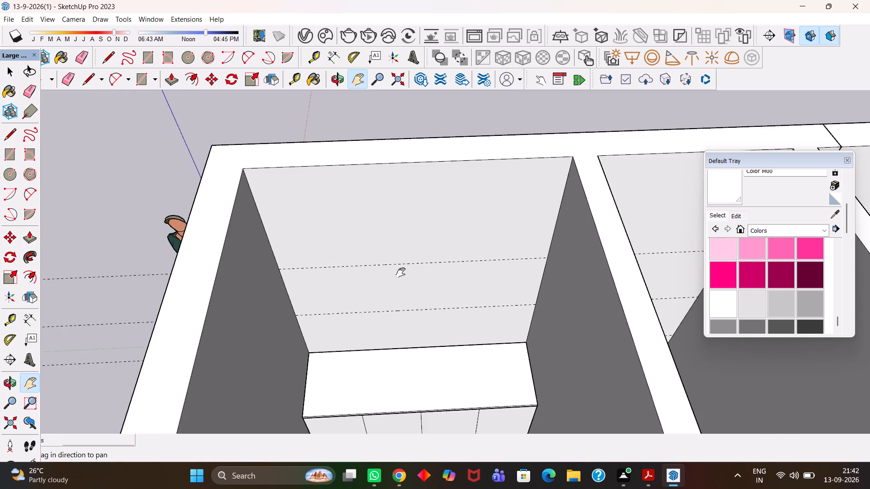
scroll(401, 273, "up", 5)
left_click_drag(395, 293, 422, 282)
left_click_drag(426, 273, 406, 305)
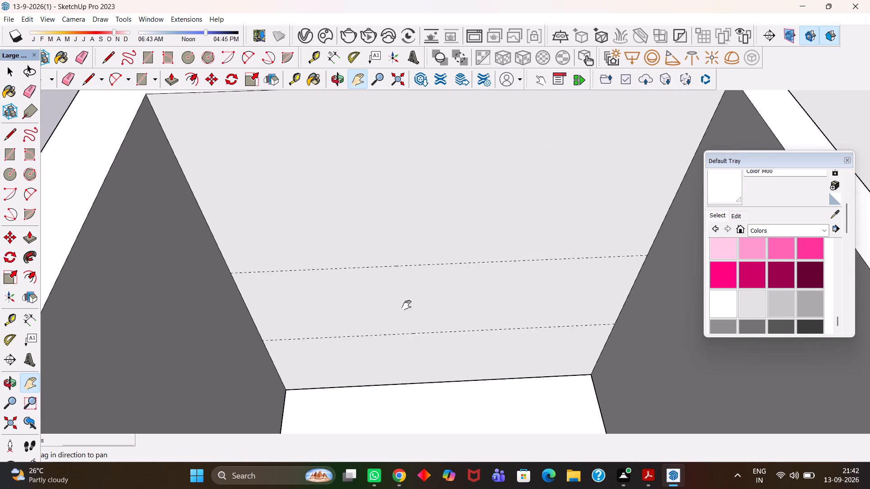
left_click_drag(406, 305, 405, 333)
key("t")
left_click(402, 309)
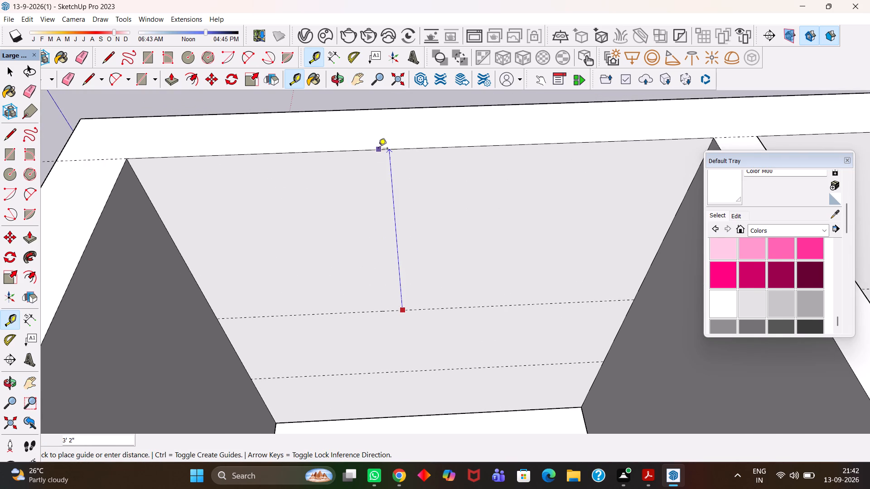
key("h")
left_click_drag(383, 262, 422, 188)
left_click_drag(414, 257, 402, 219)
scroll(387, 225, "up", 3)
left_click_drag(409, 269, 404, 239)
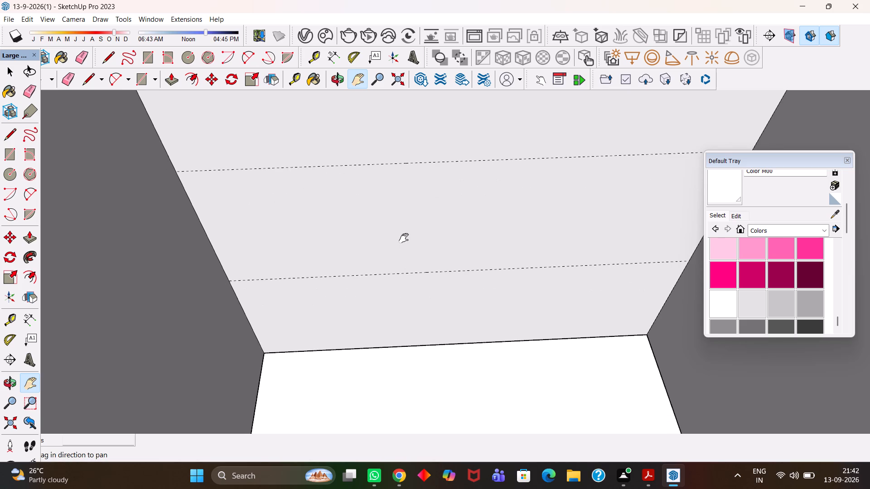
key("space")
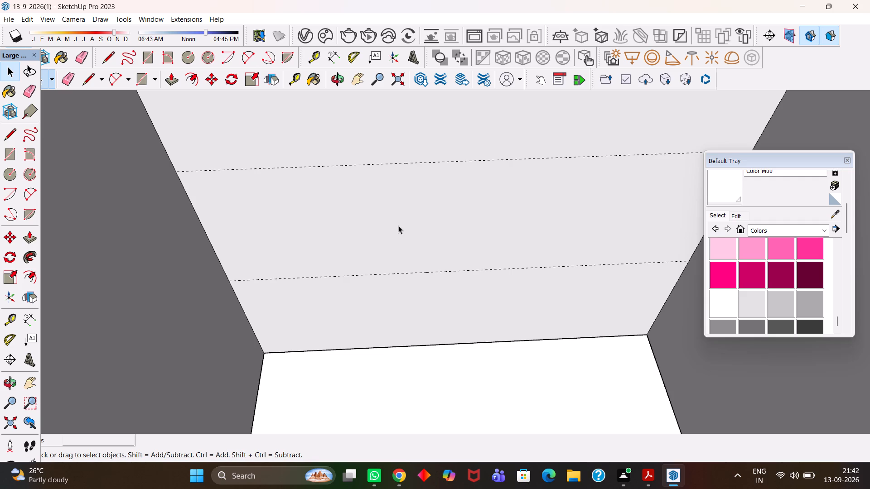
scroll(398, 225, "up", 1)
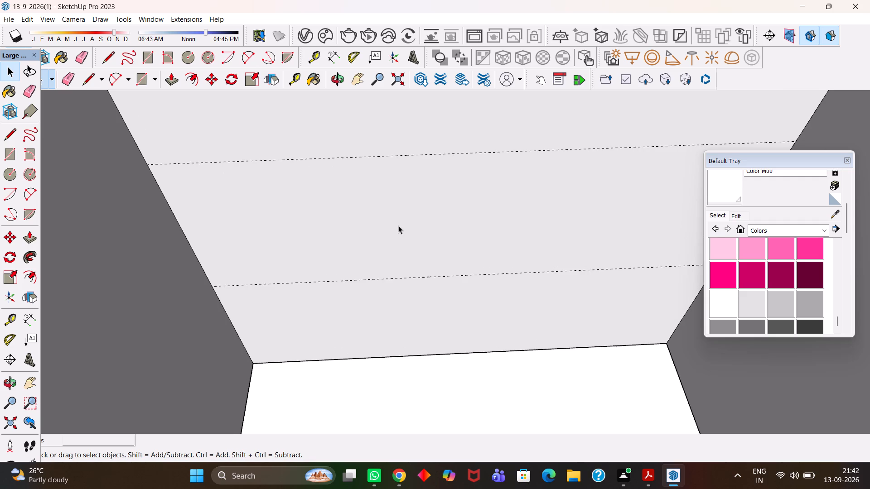
Draw a 2' by 6' 6" rectangle on the end wall between the two horizontal guides, spanning the wall's full width.
double_click(398, 225)
left_click(398, 225)
scroll(398, 225, "down", 4)
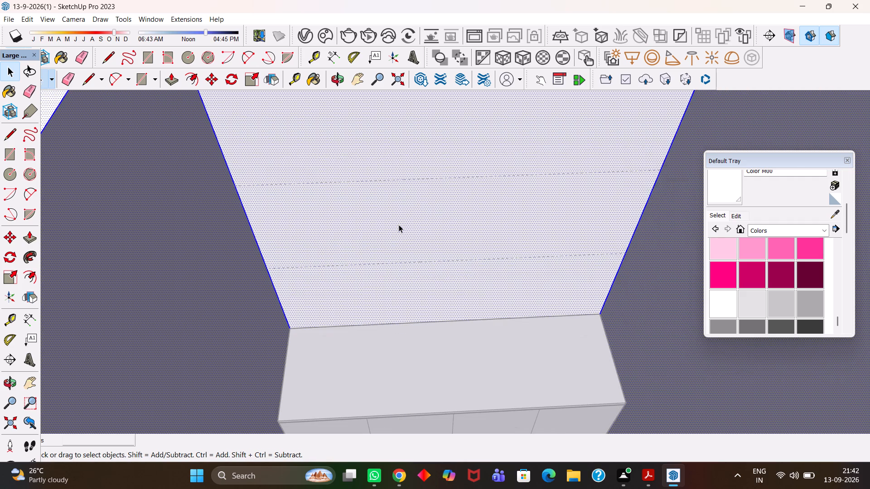
left_click(399, 225)
key("h")
left_click_drag(423, 222, 399, 247)
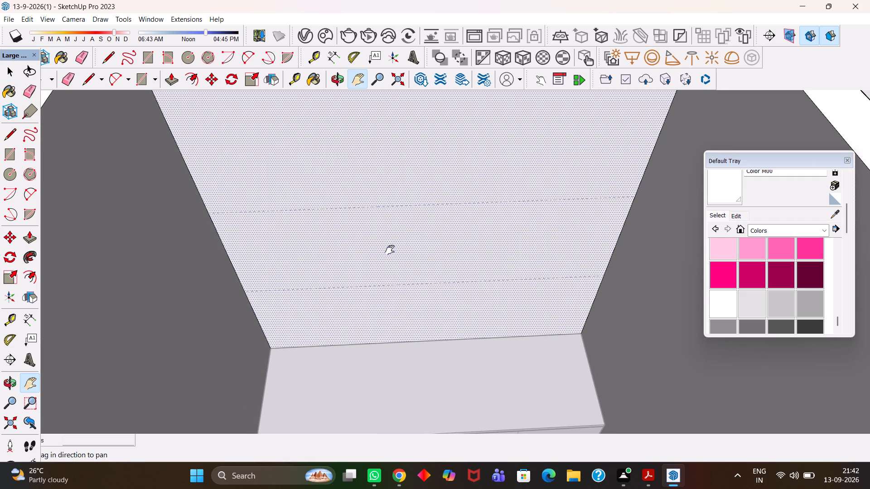
key("r")
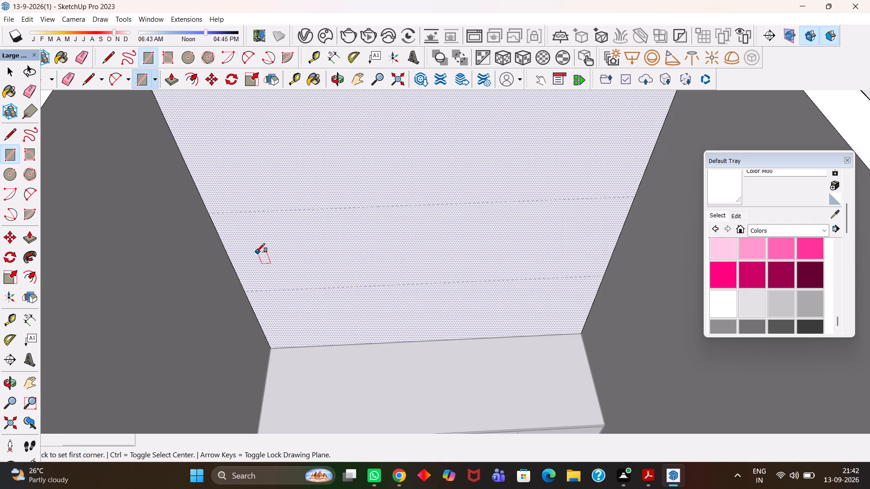
left_click(209, 213)
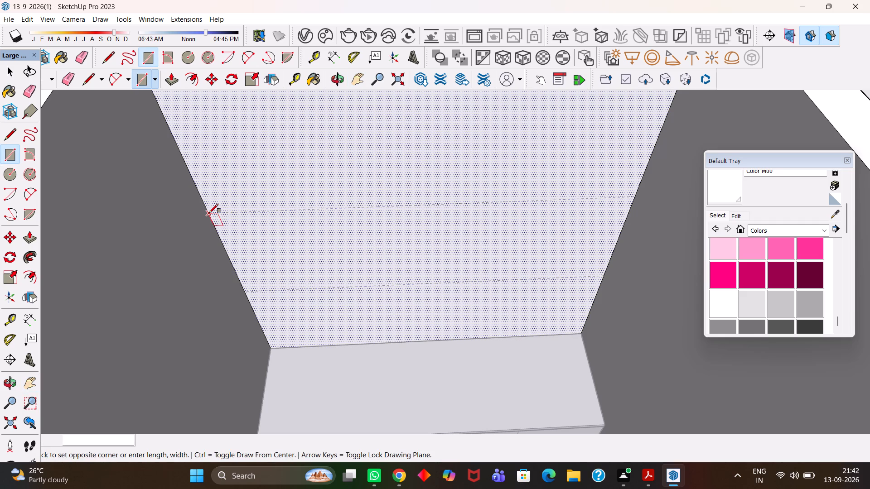
left_click(601, 279)
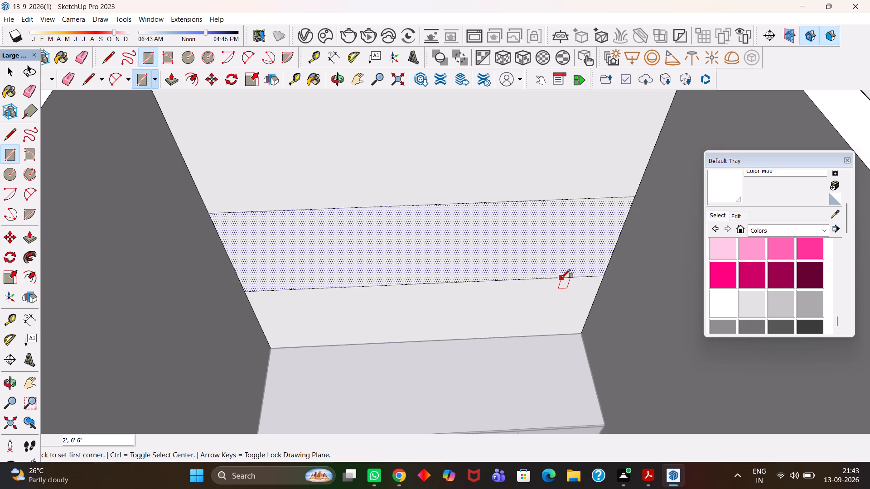
scroll(561, 278, "up", 3)
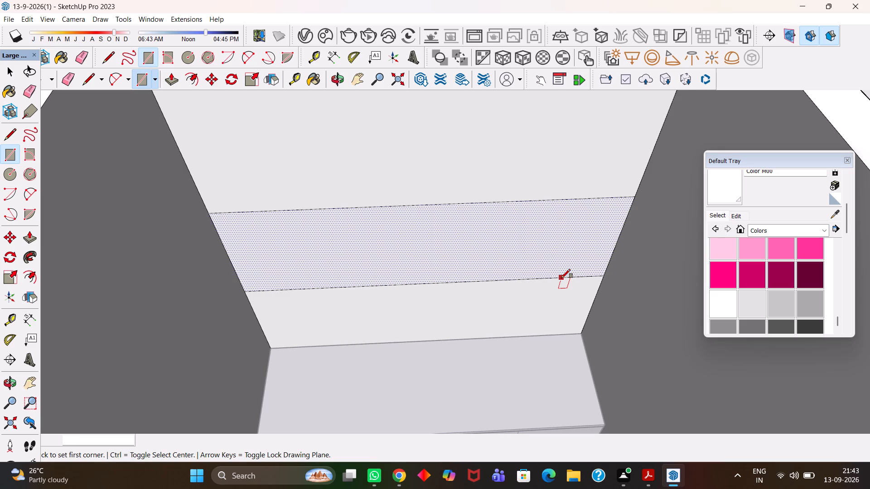
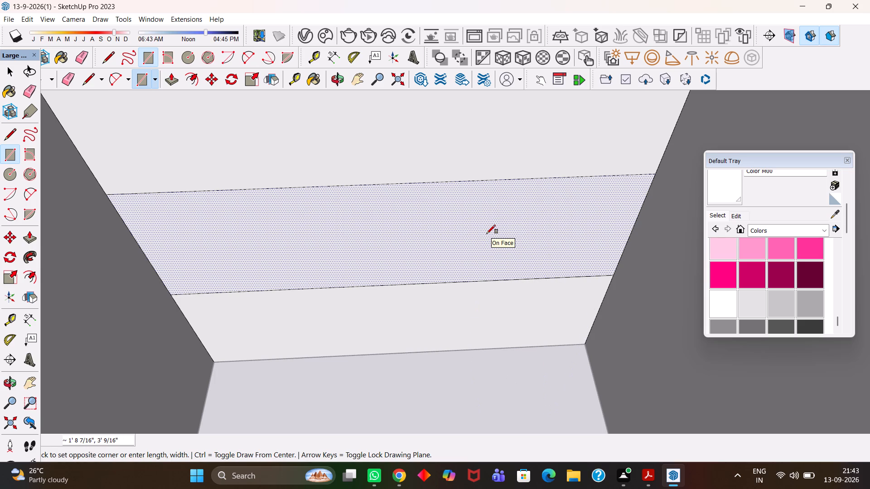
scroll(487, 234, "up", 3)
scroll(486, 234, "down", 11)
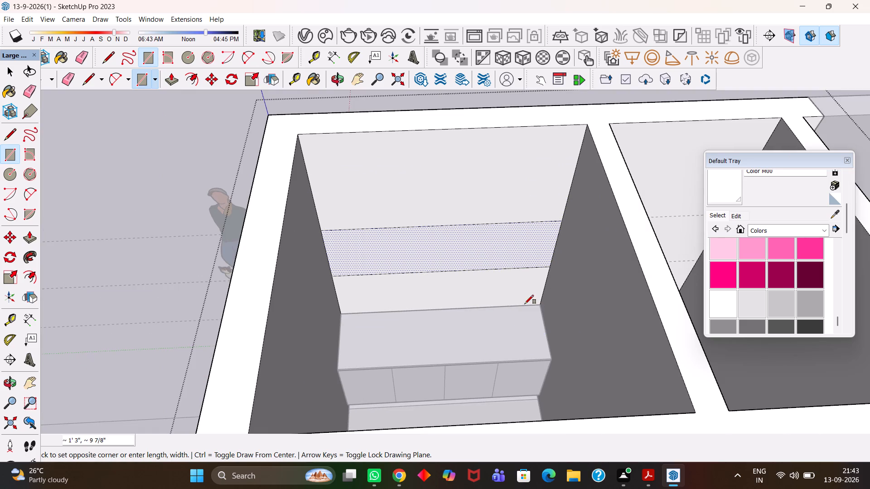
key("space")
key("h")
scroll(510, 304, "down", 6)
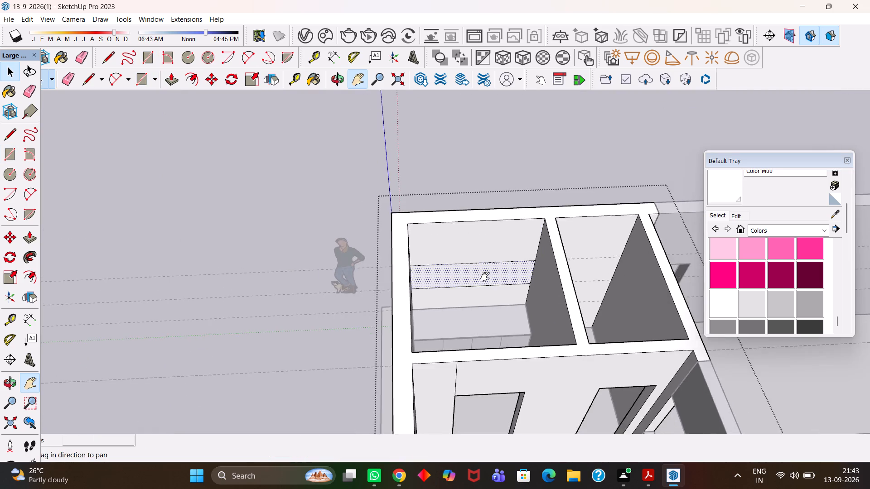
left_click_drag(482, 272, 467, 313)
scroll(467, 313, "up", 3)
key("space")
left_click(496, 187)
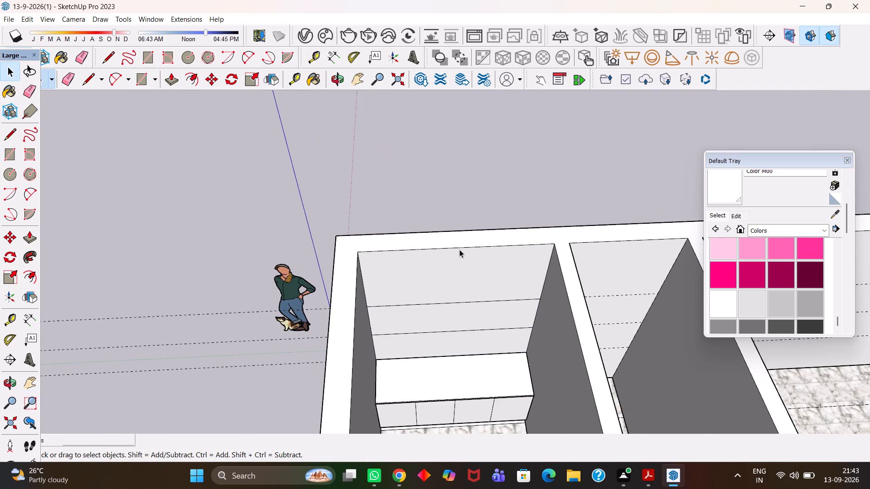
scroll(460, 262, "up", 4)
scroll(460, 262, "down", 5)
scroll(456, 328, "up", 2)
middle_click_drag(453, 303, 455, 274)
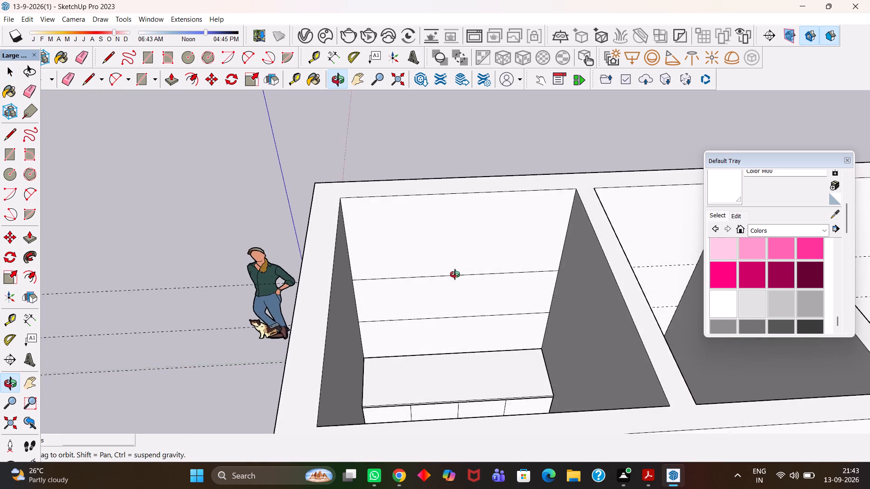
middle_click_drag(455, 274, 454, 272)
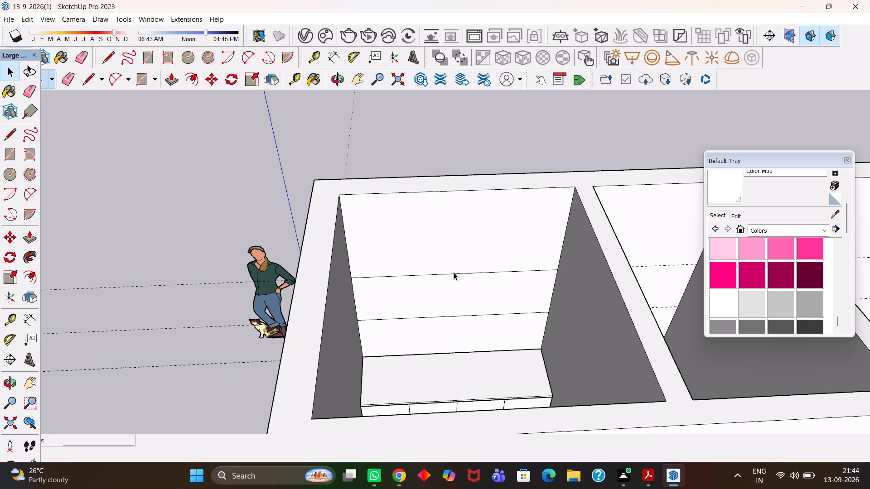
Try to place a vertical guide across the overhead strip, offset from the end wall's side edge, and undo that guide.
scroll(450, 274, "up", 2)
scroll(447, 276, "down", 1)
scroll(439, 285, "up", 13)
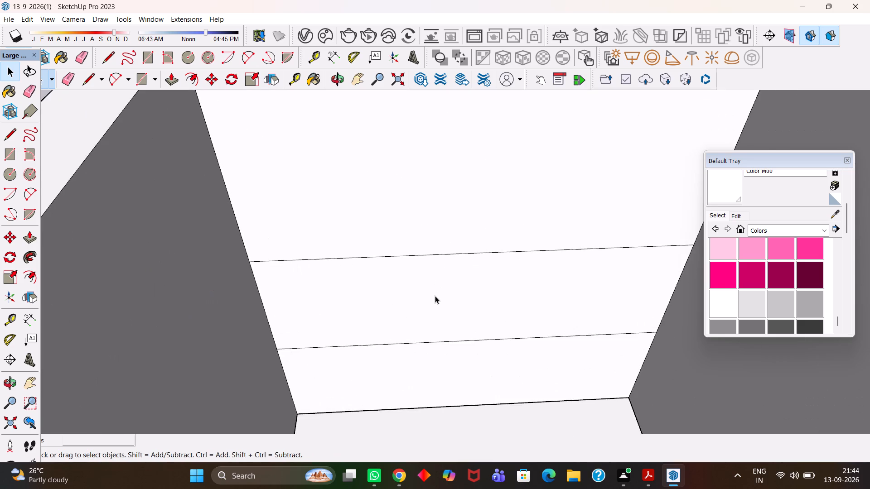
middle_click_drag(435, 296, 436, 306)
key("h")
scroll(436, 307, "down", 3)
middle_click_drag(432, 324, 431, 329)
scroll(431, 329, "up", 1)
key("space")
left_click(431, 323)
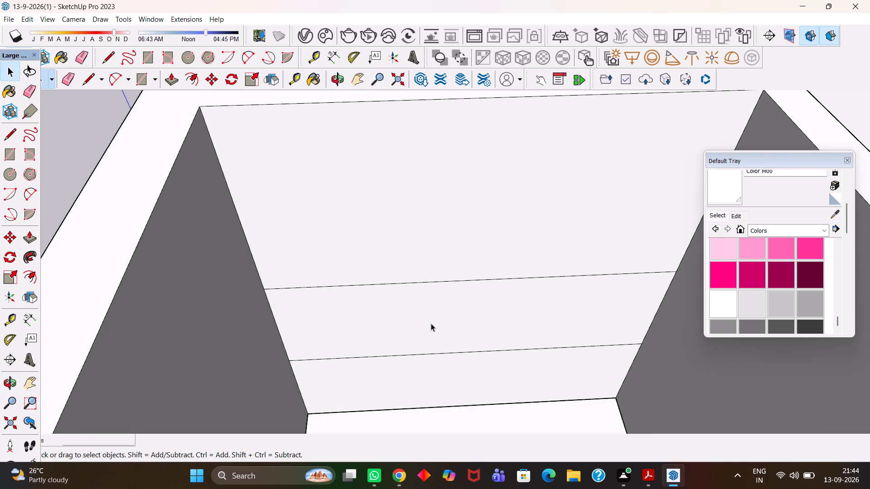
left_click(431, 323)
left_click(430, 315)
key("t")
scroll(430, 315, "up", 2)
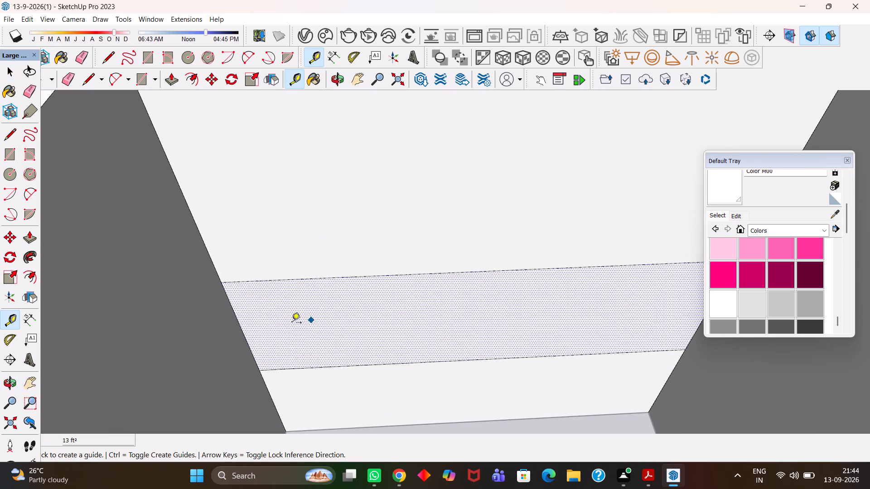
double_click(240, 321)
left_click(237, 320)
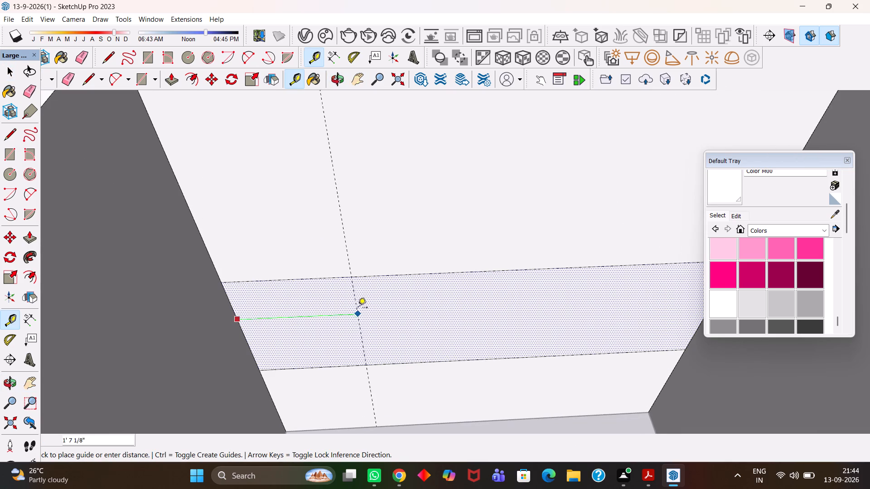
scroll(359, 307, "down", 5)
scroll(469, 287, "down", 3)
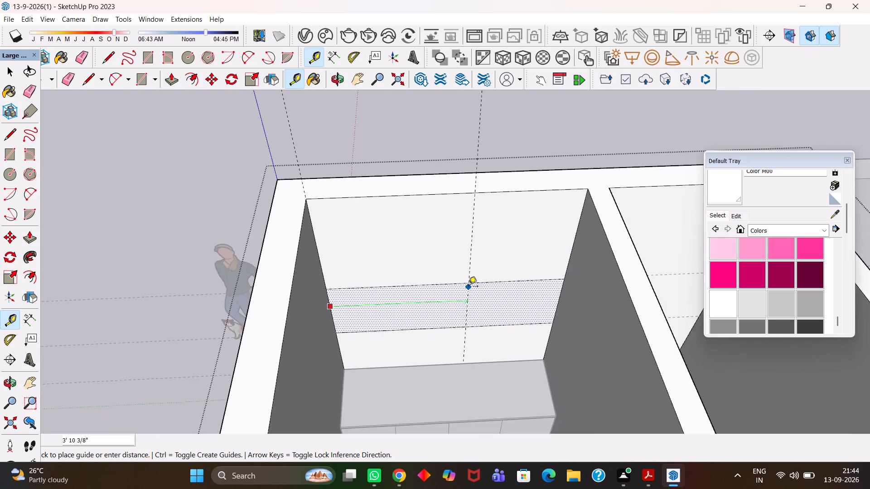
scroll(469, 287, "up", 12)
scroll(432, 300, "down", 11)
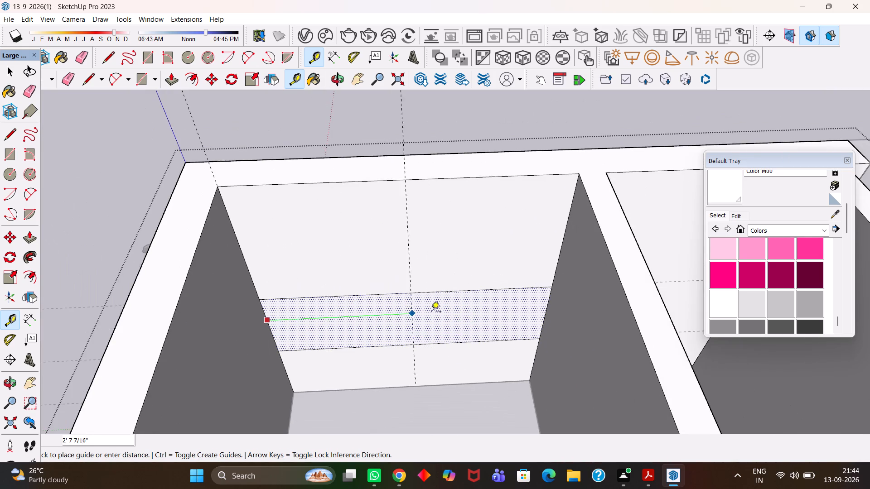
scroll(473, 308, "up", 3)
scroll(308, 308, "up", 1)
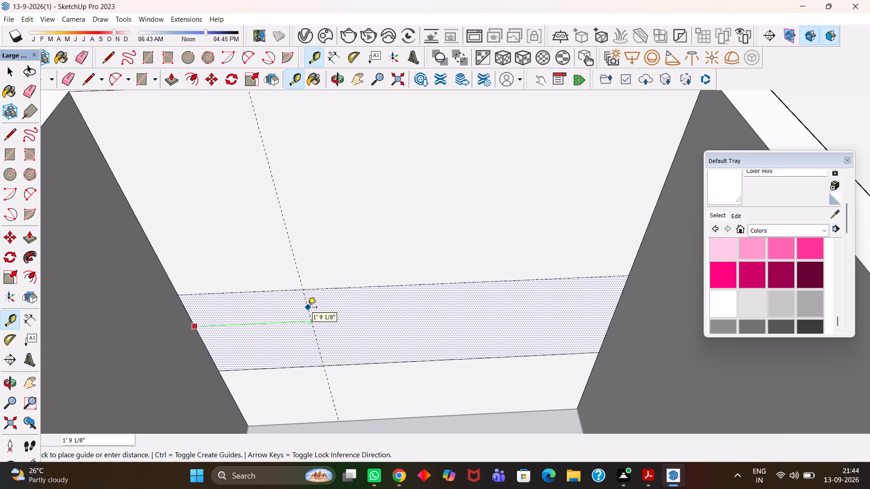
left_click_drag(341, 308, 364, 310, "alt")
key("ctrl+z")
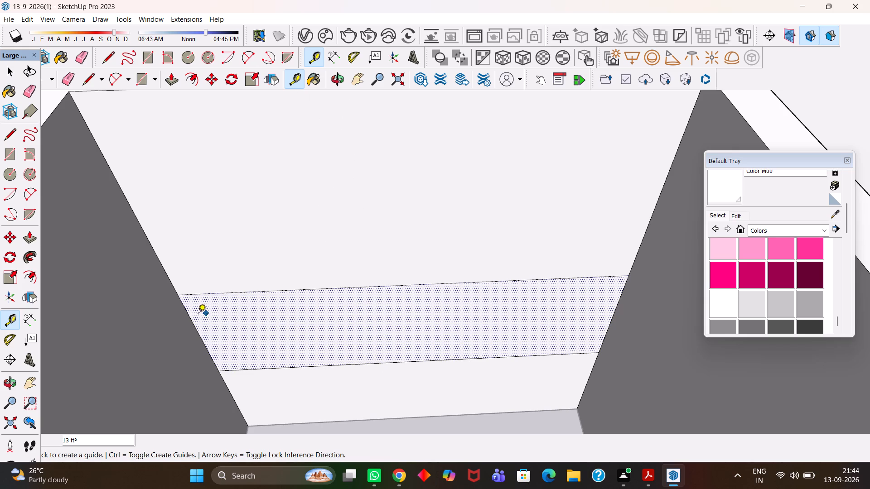
Divide the upper edge of the overhead strip into 4 equal segments.
key("space")
left_click(311, 287)
left_click(311, 287)
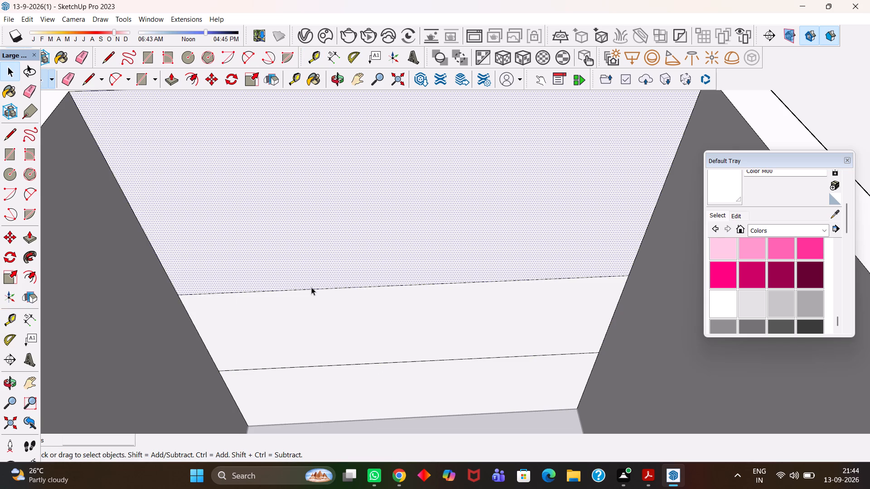
left_click(311, 288)
right_click(311, 289)
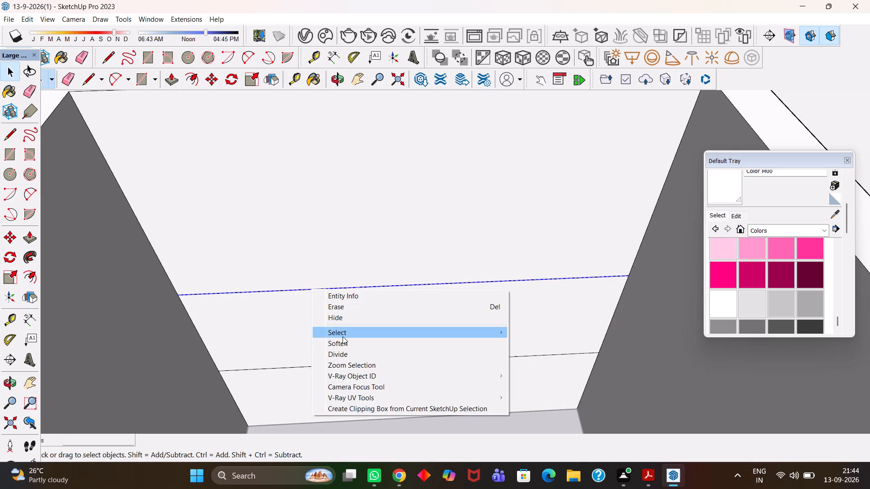
left_click(347, 353)
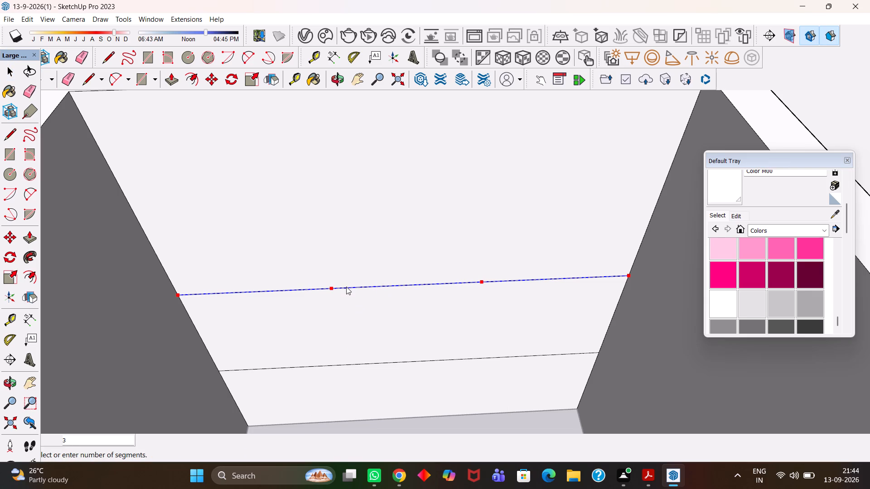
left_click(290, 289)
left_click(280, 288)
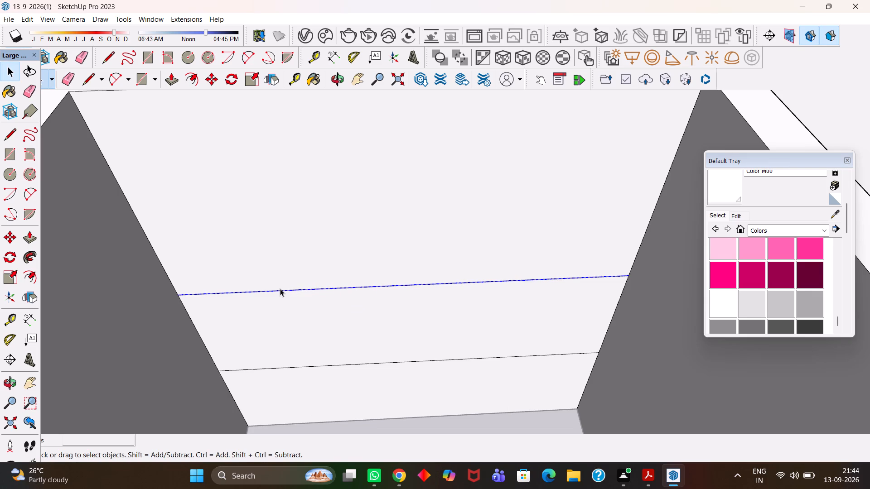
left_click(280, 290)
Draw a 2' vertical line from the strip's first upper division point down to its lower edge.
key("t")
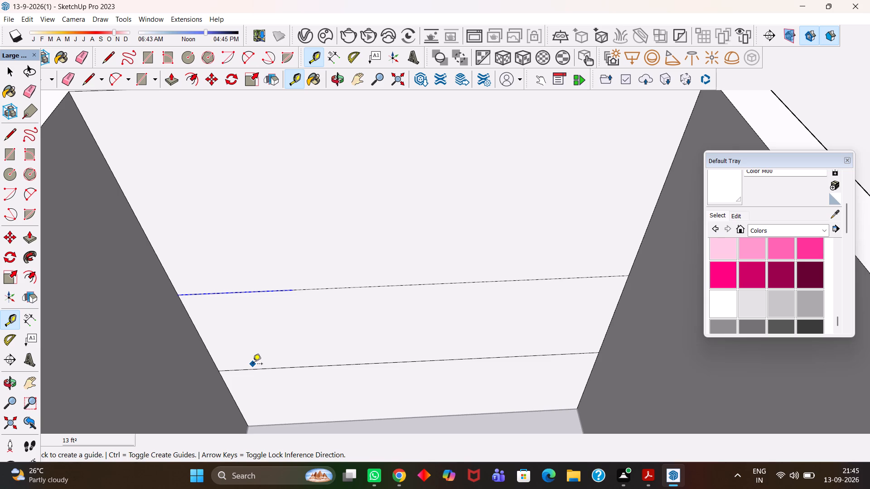
scroll(245, 377, "up", 4)
scroll(246, 375, "down", 1)
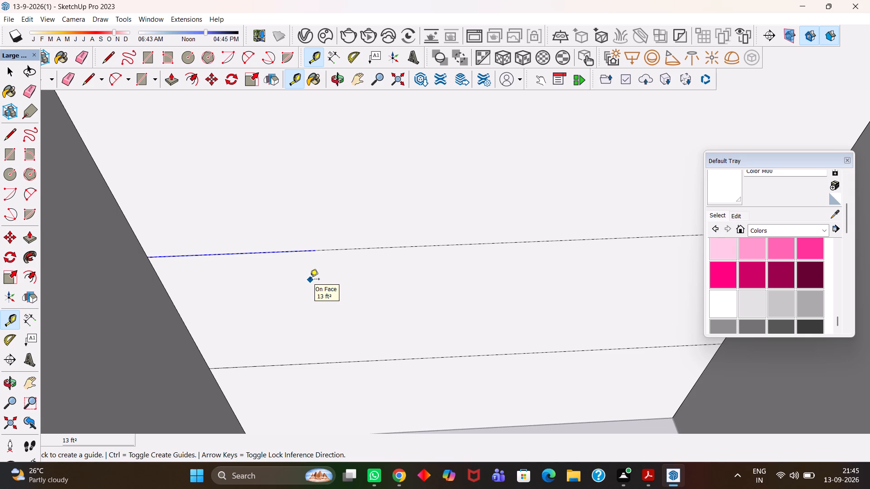
key("l")
key("Return")
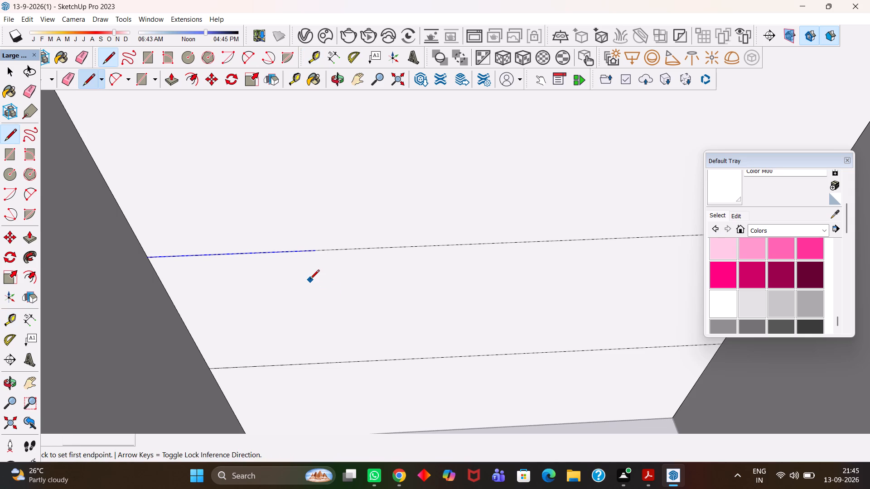
left_click(314, 252)
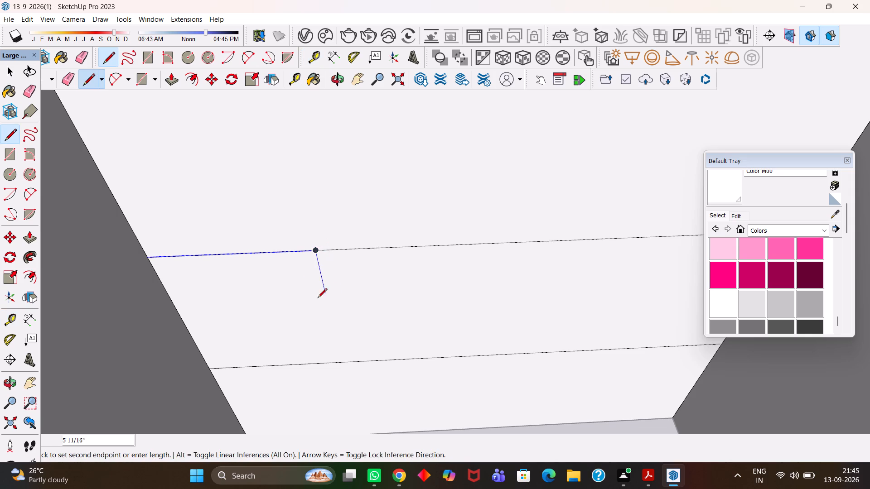
left_click(341, 363)
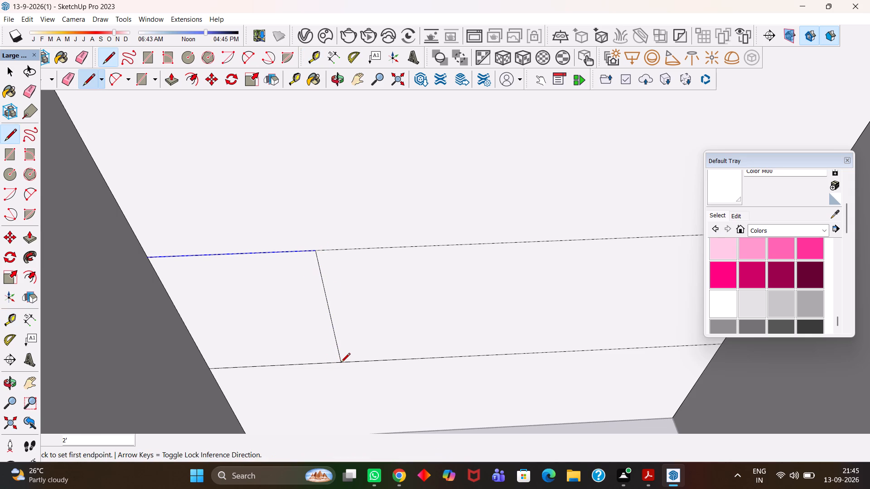
Place a horizontal guide 1' below the strip's upper edge, across its mid-height.
key("space")
left_click(267, 317)
scroll(268, 318, "down", 7)
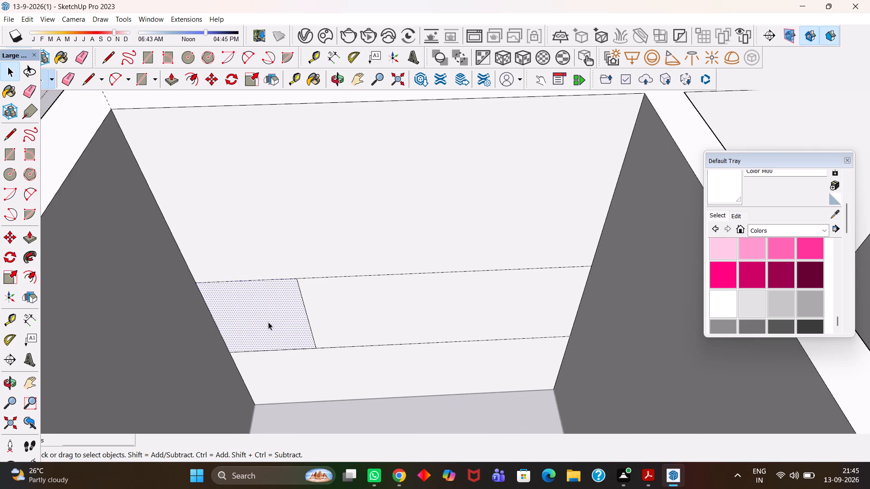
scroll(268, 322, "up", 3)
key("t")
left_click(266, 263)
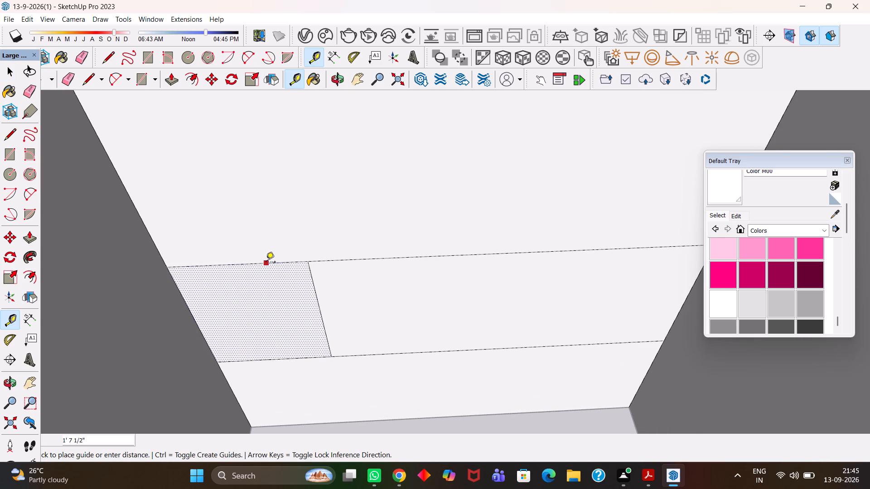
left_click(323, 316)
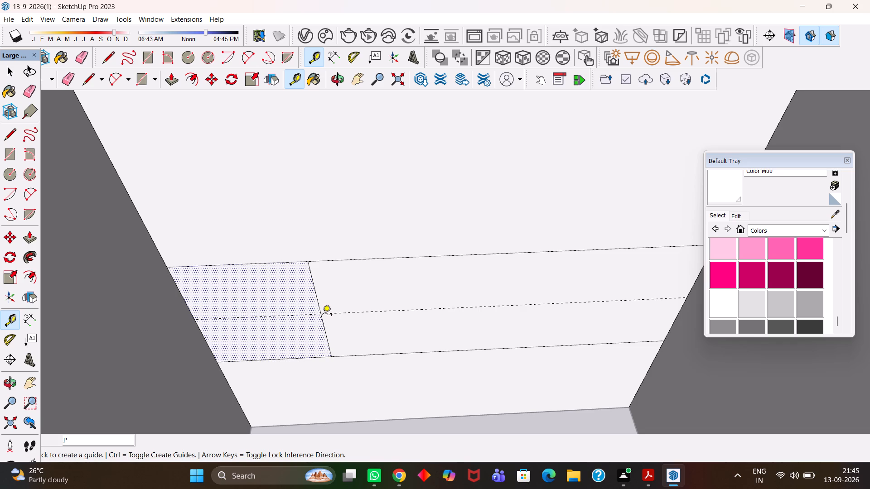
Place a vertical guide through the strip's middle division point, 1' 7 1/2" from the first divider line.
key("h")
left_click_drag(386, 311, 326, 309)
key("t")
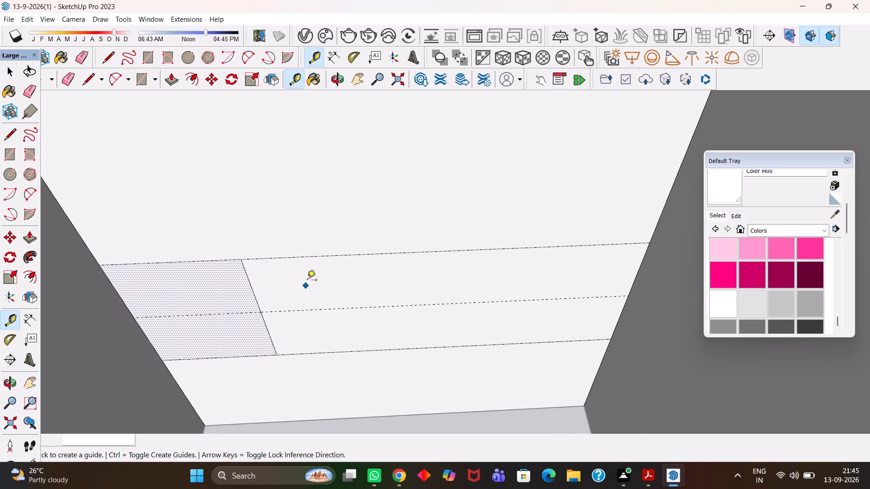
key("space")
left_click(313, 256)
key("t")
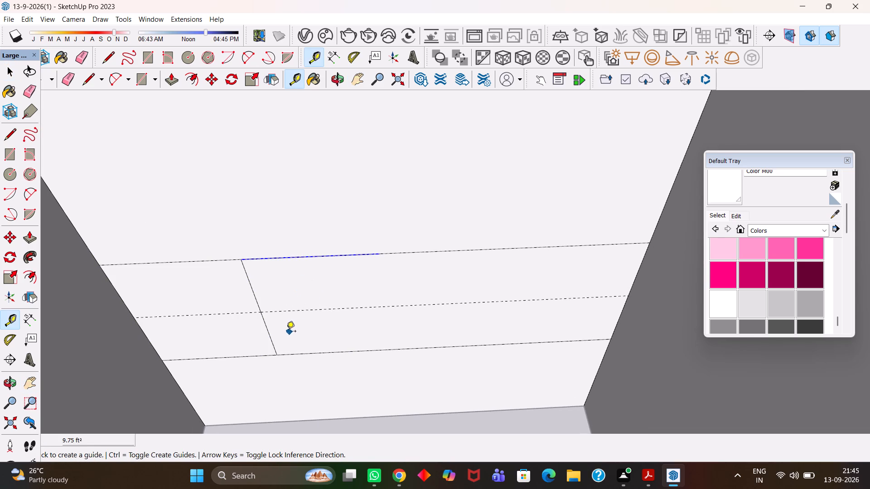
left_click(267, 331)
left_click(375, 254)
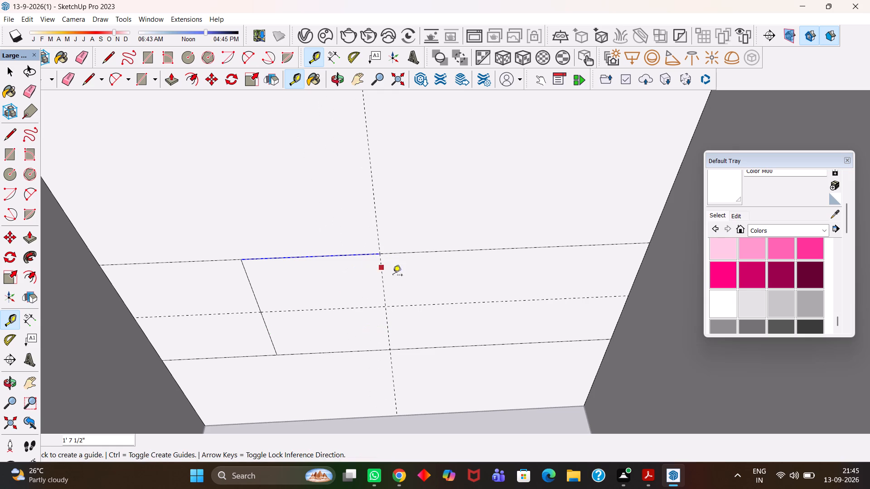
Place a vertical guide through the strip's third division point, 1' 7 1/2" from the middle guide.
key("space")
left_click(428, 249)
left_click(428, 252)
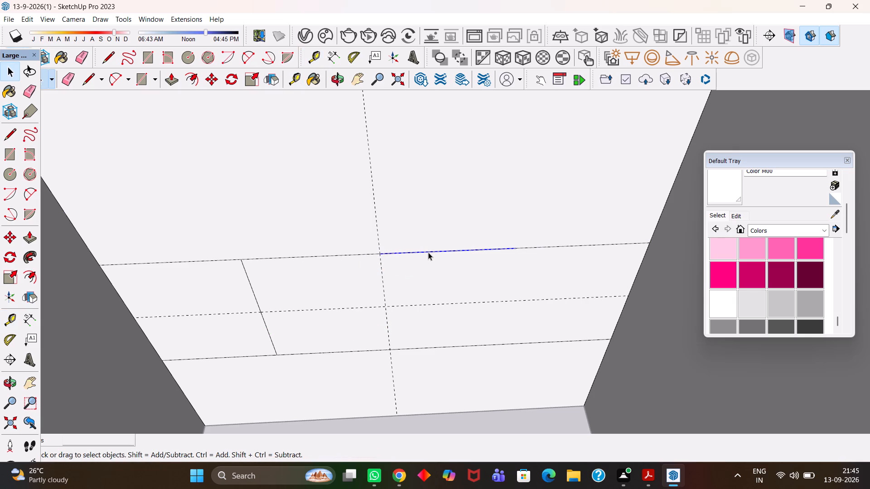
key("t")
left_click(386, 327)
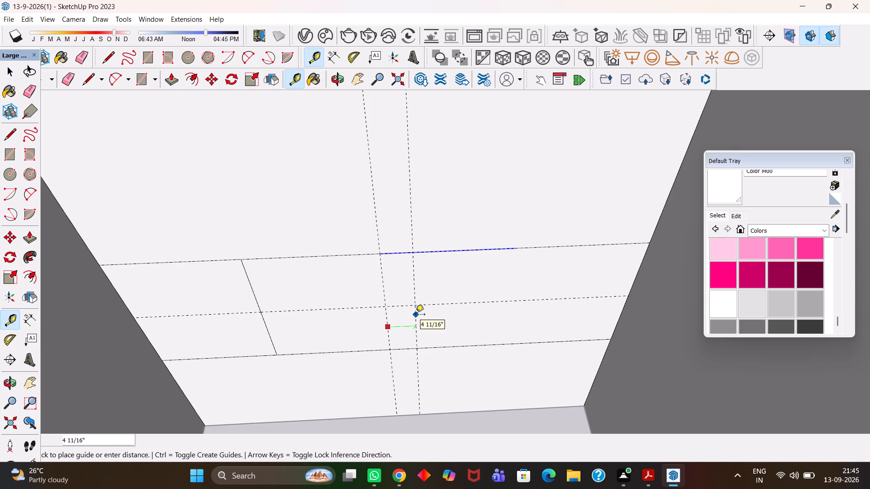
left_click(513, 249)
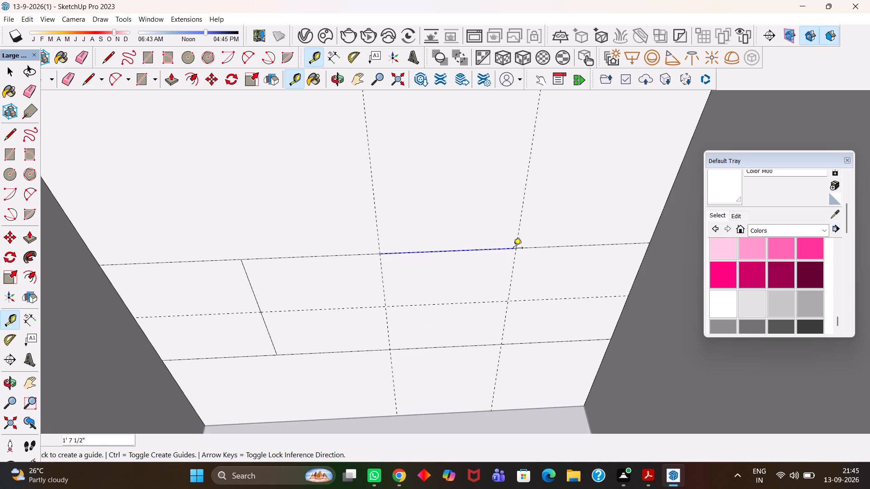
Draw a 1' 7 1/2" by 2' rectangle over the strip's last bay, between the third guide and the side wall.
key("r")
left_click(500, 344)
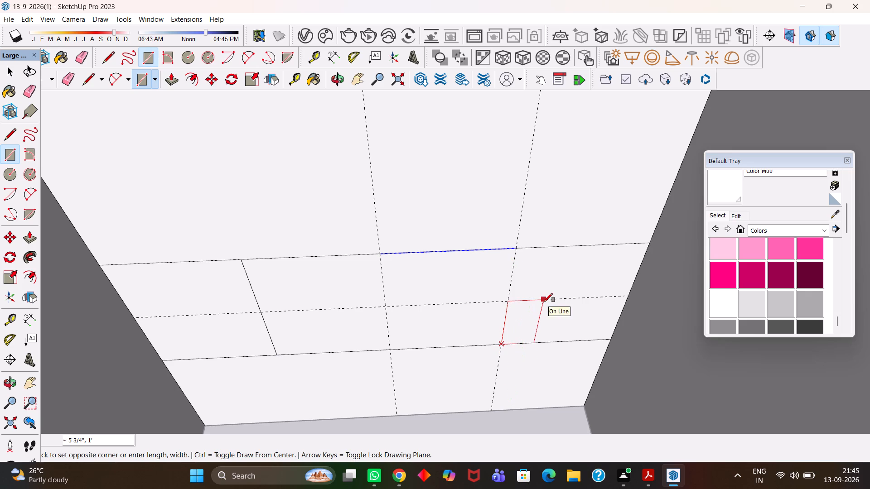
left_click(652, 240)
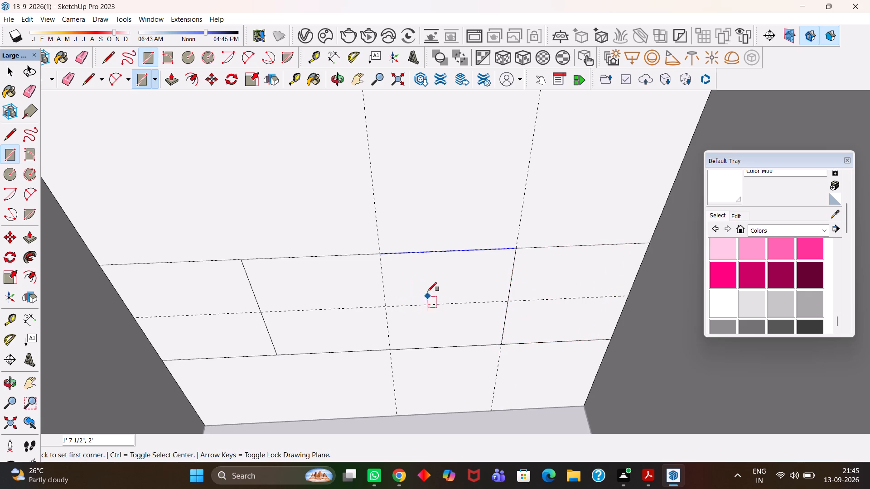
Draw a 2' line down the middle guide, from the strip's upper edge to its lower edge.
left_click(374, 254)
key("l")
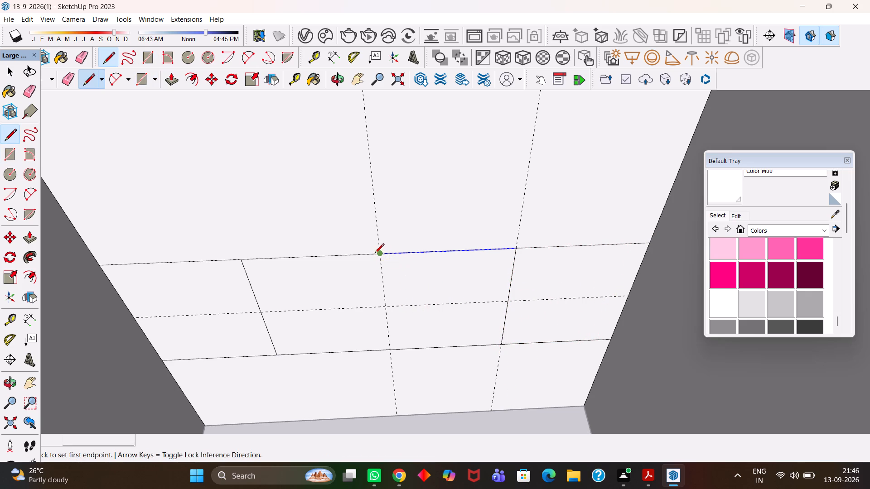
key("Return")
left_click(377, 253)
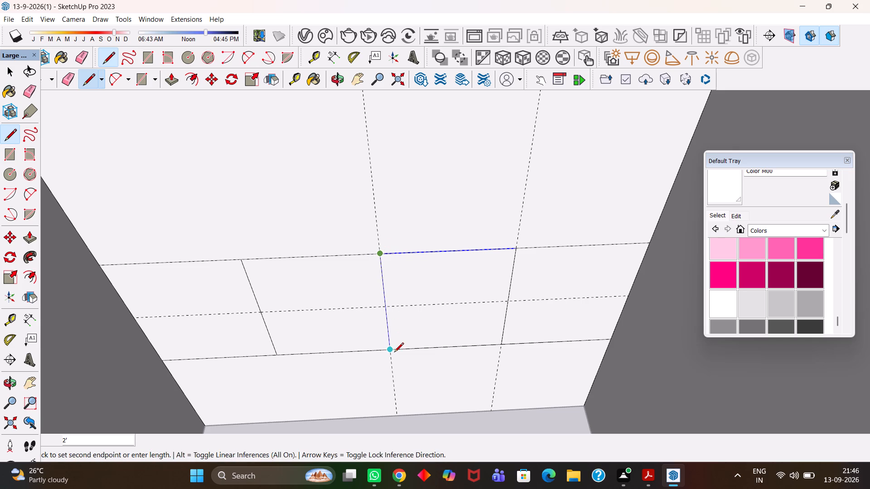
left_click(394, 353)
Draw a 6' 6" line along the mid-height guide across all four bays, from one side wall to the other.
left_click(136, 317)
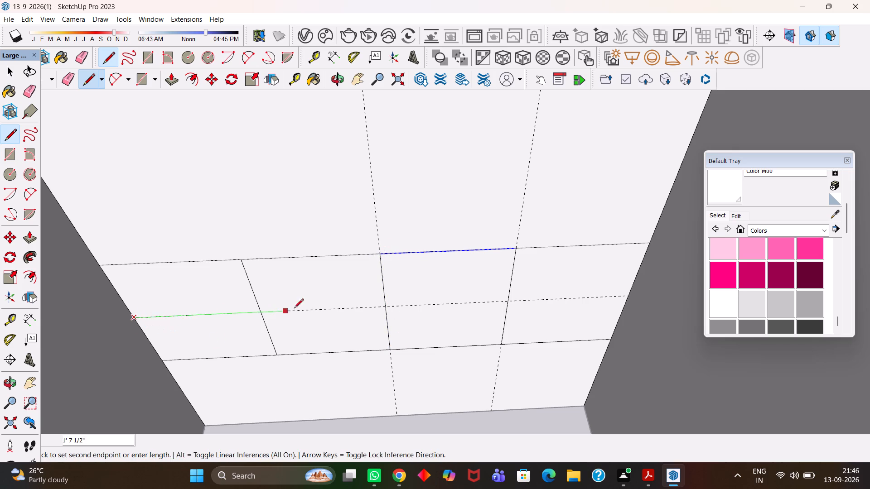
left_click(629, 291)
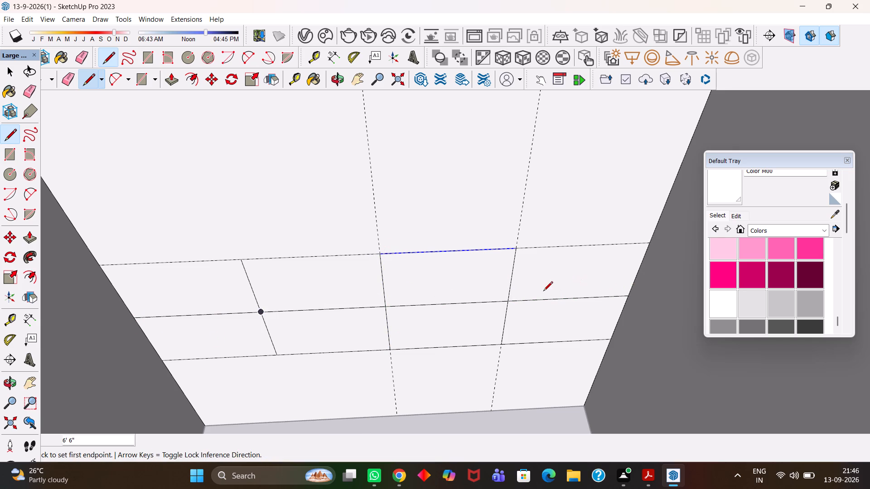
Copy the upper face of the last bay to a spot above the counter, about 3' 1" away.
scroll(543, 292, "up", 1)
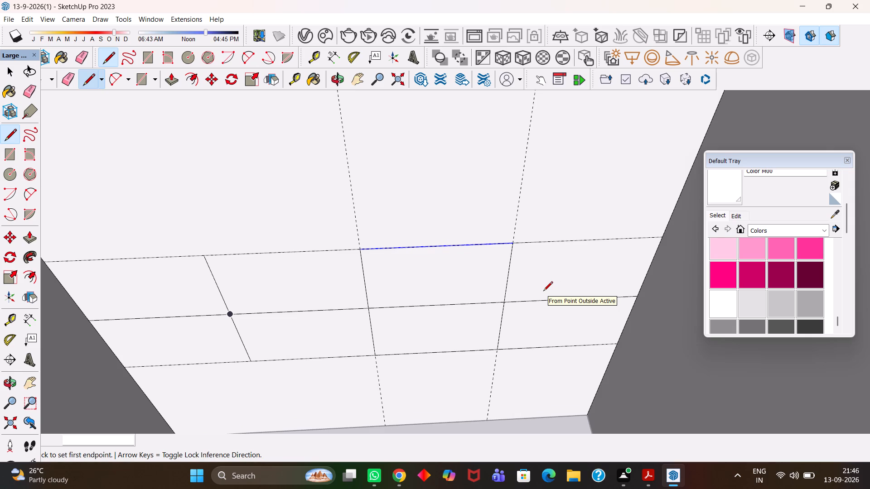
scroll(543, 292, "down", 4)
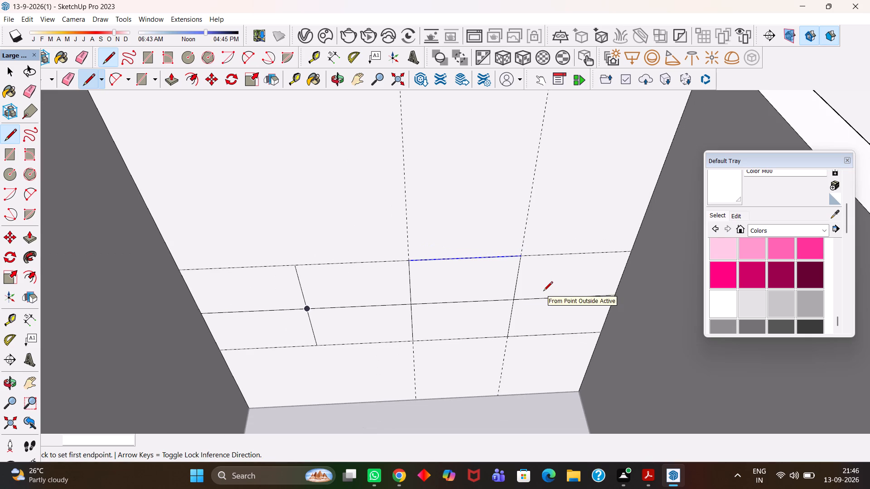
key("space")
left_click(543, 288)
key("m")
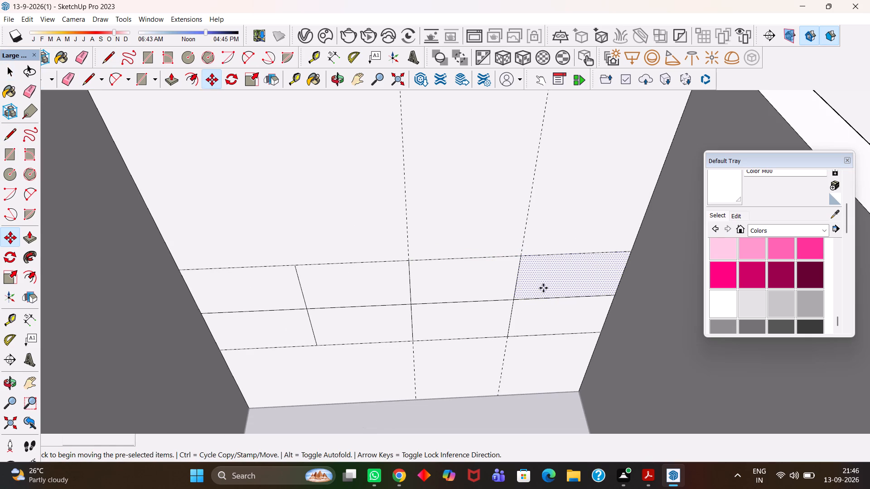
left_click(543, 288, "ctrl")
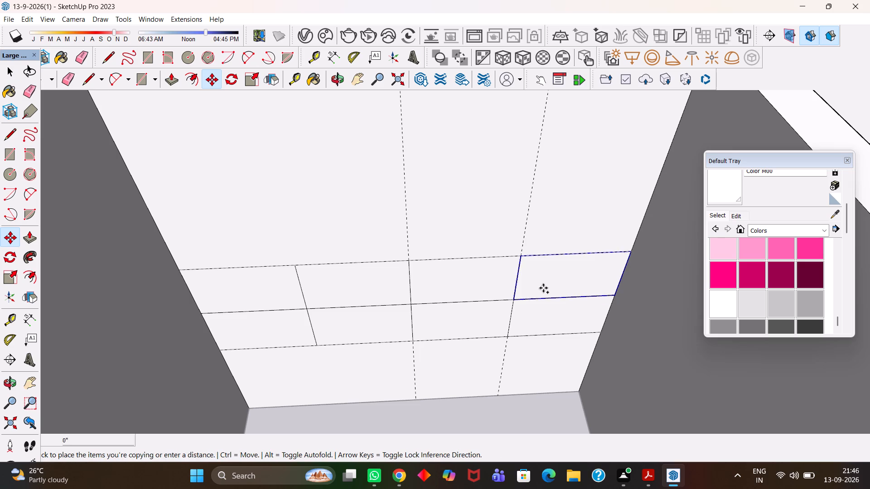
left_click(493, 417)
Extrude the copied panel face to a thickness of 18 mm.
key("p")
left_click(504, 401)
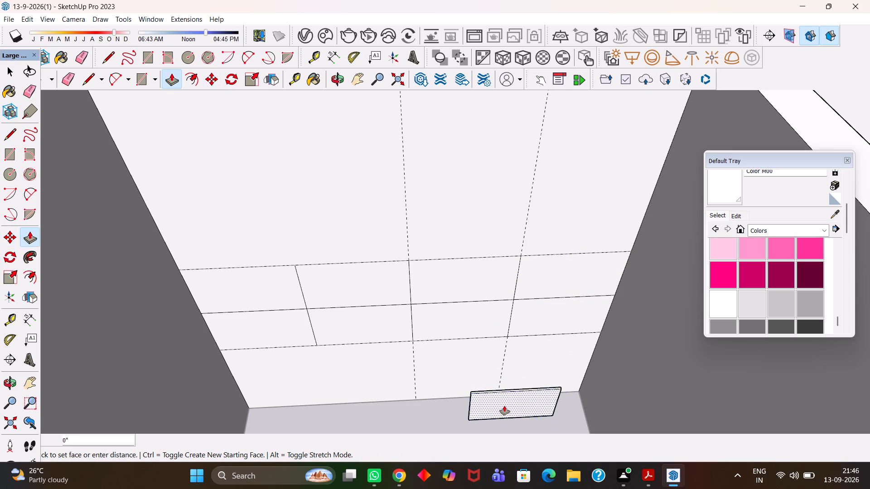
type("18mm")
key("Return")
Select the whole 18 mm panel above the counter and make it a group.
key("h")
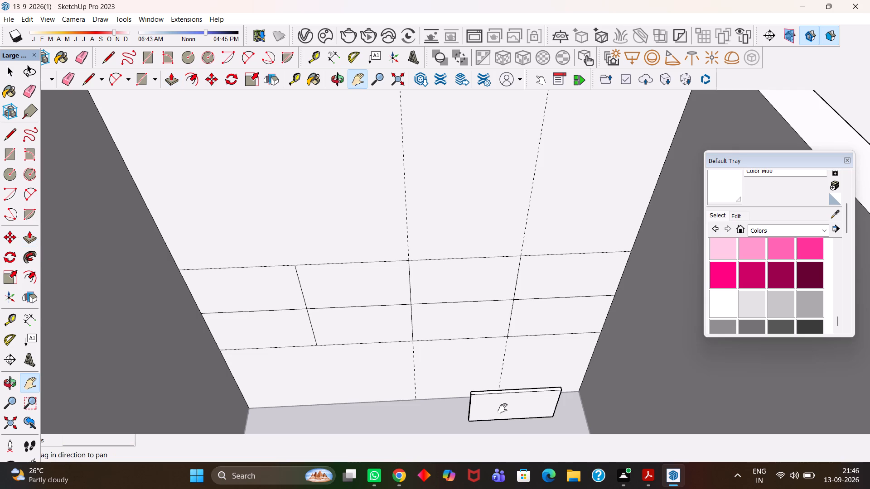
scroll(464, 436, "up", 2)
scroll(525, 379, "up", 5)
left_click_drag(503, 402, 479, 352)
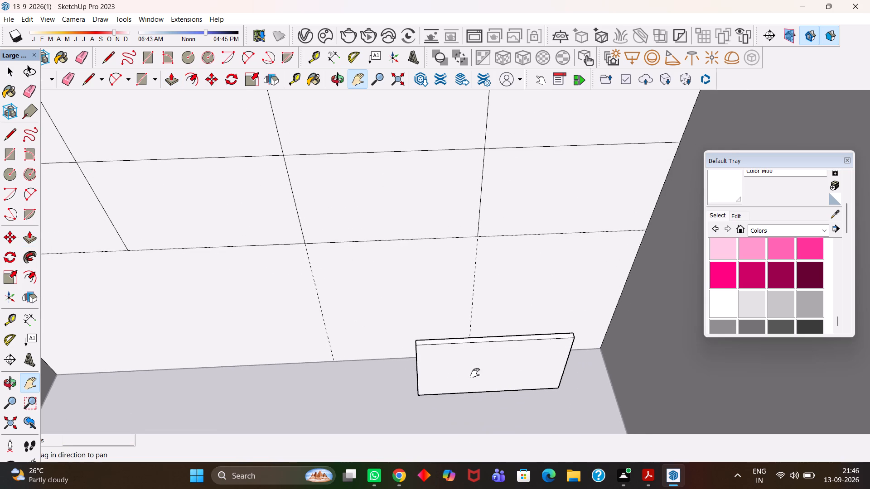
scroll(474, 376, "up", 2)
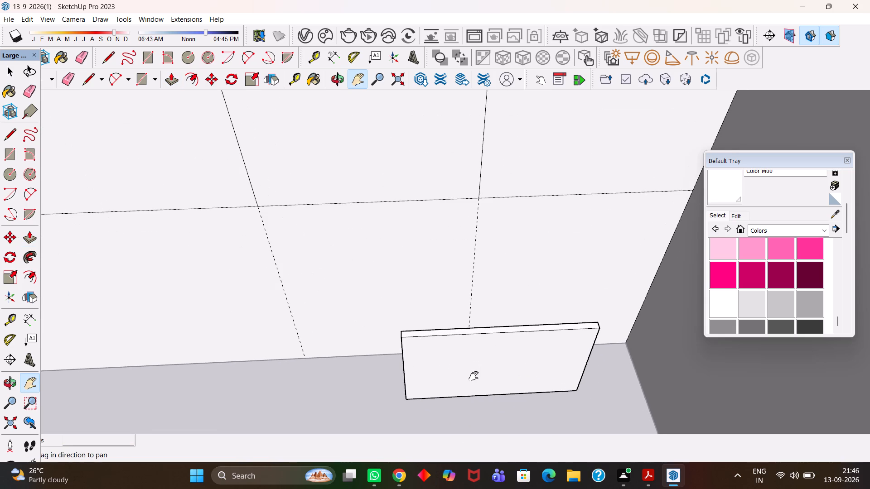
scroll(474, 376, "up", 1)
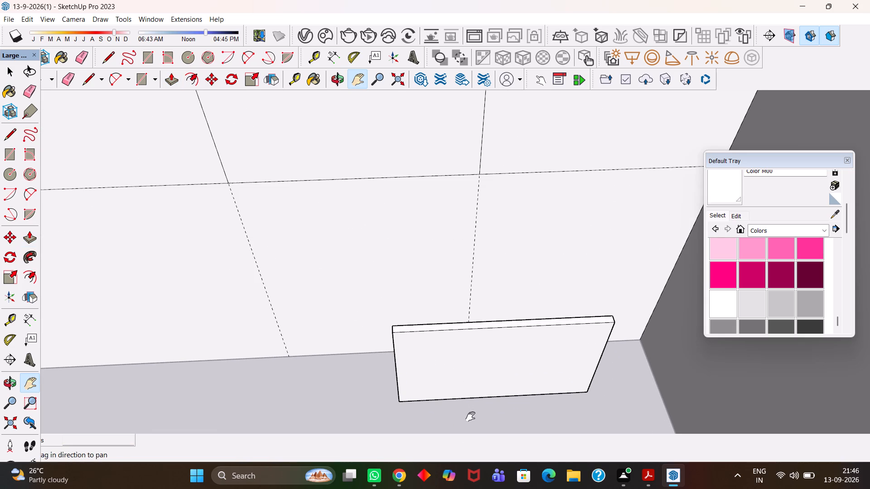
key("space")
double_click(467, 373)
double_click(467, 373)
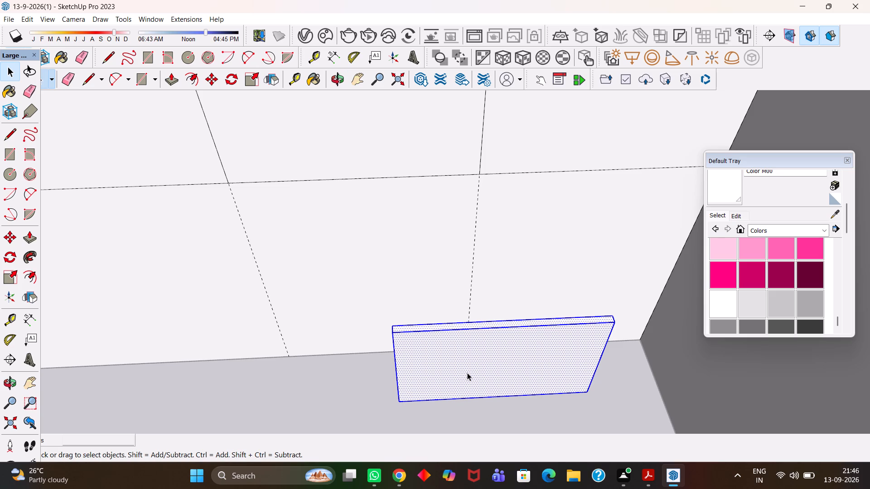
right_click(467, 373)
left_click(492, 259)
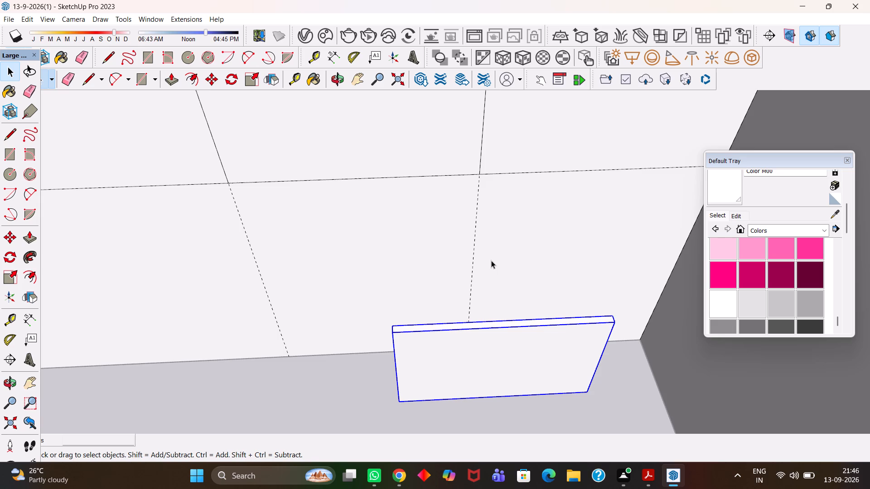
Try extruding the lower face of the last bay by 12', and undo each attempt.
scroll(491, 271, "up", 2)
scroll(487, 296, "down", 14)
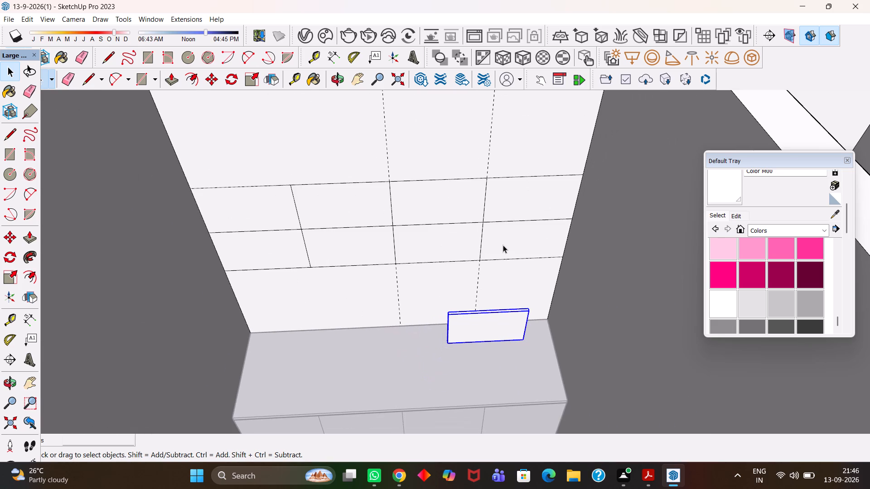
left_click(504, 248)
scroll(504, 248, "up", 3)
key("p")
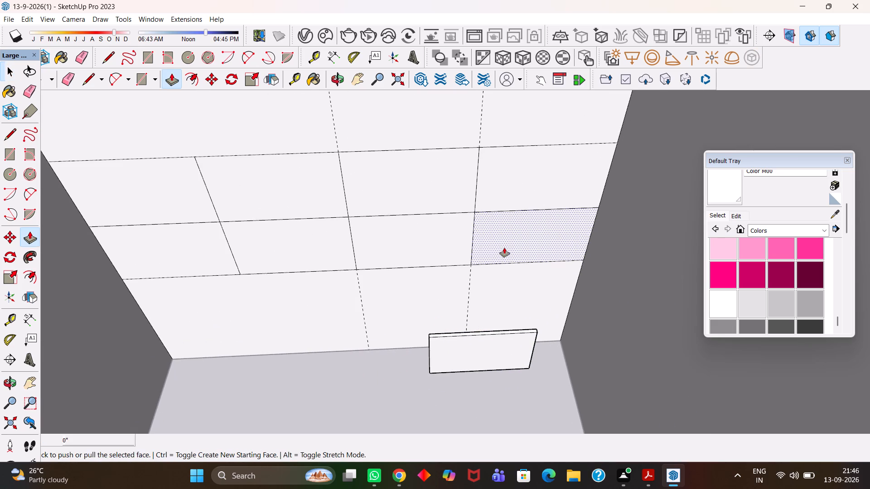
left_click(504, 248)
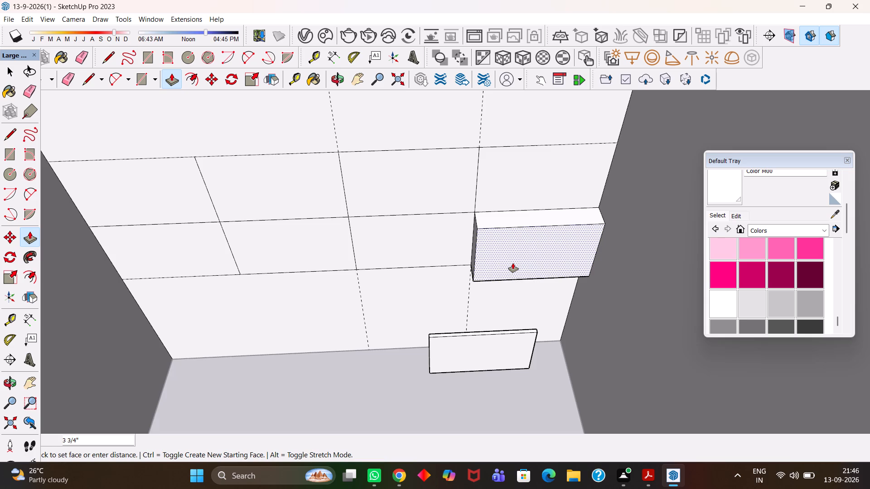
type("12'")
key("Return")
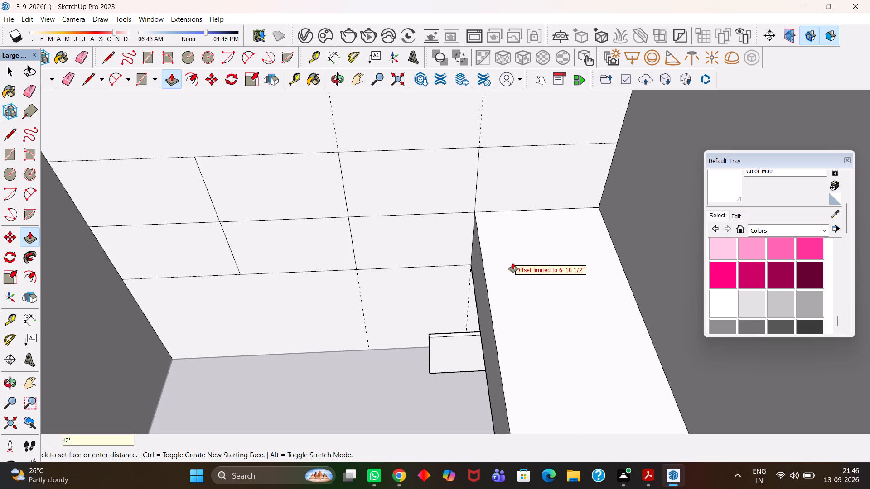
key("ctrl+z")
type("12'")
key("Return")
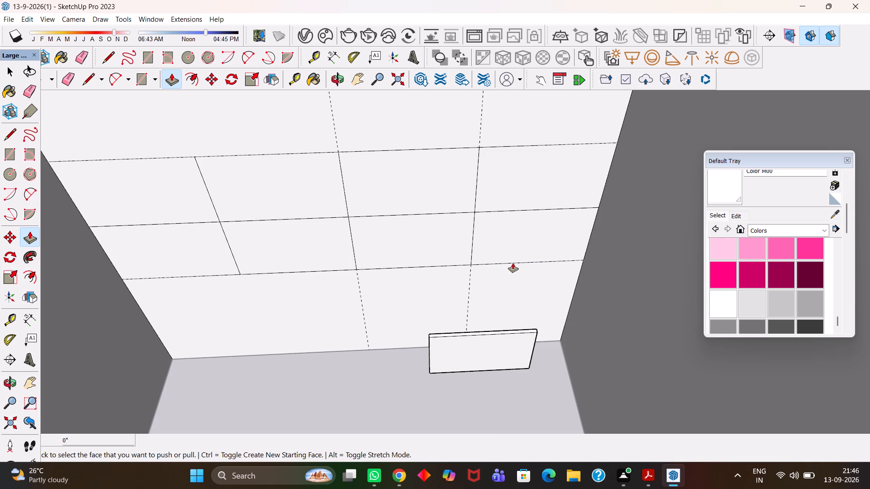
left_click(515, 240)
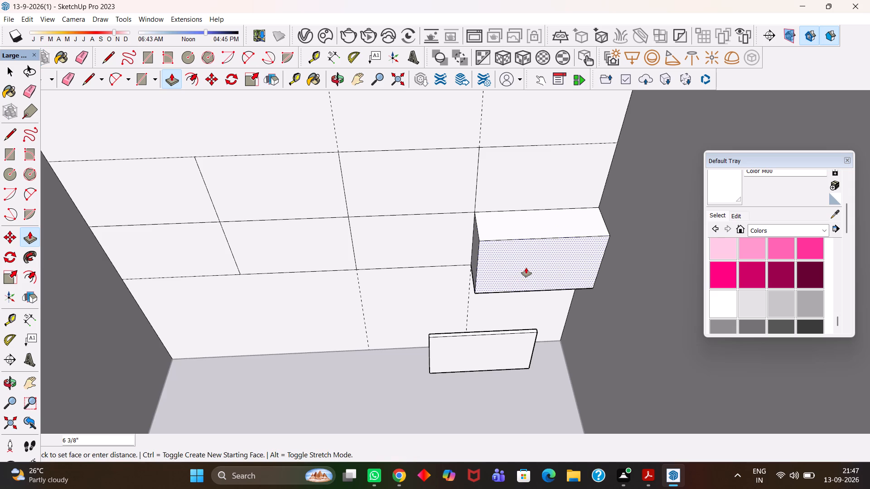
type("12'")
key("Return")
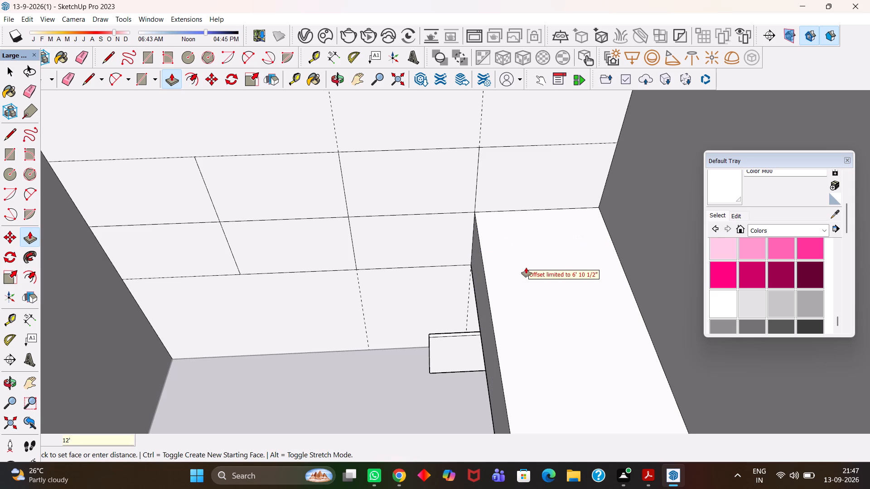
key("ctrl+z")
Extrude the lower face of the last bay out from the wall by 12".
left_click(516, 247)
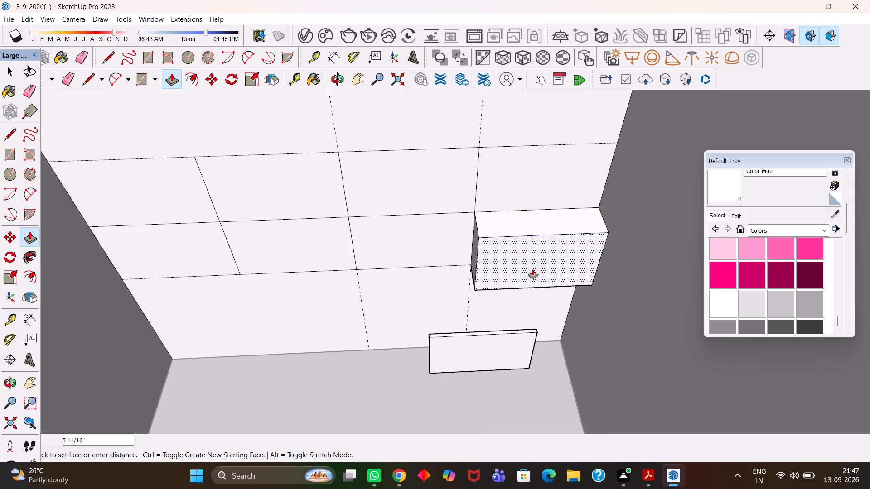
type("12\"")
key("Return")
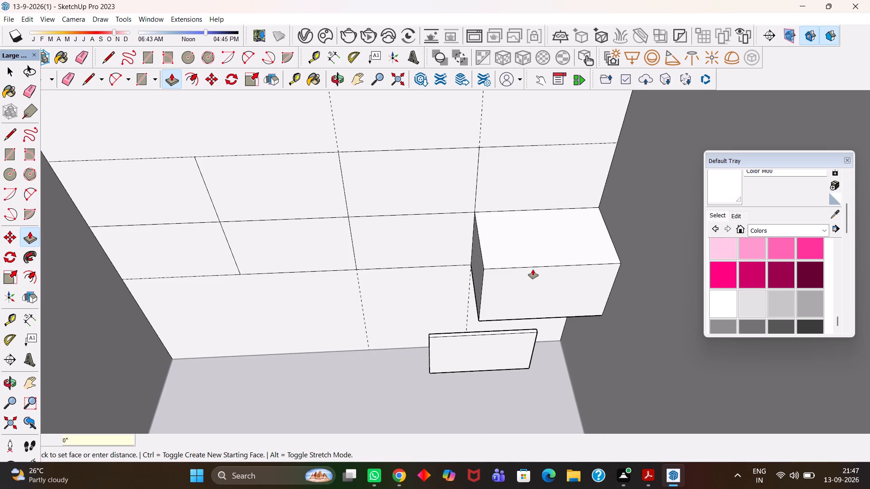
Extrude the upper faces of the second, third and last bays and the lower faces of the first two bays by the same 12".
double_click(520, 191)
double_click(440, 195)
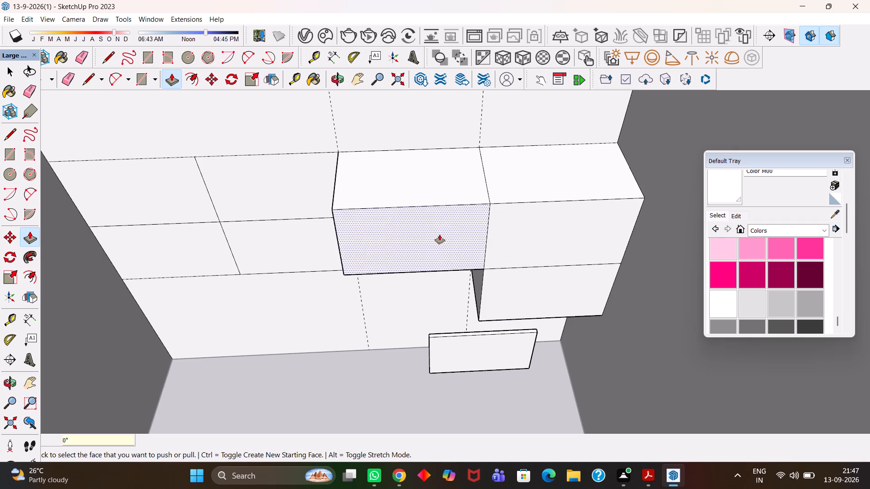
scroll(339, 239, "up", 1)
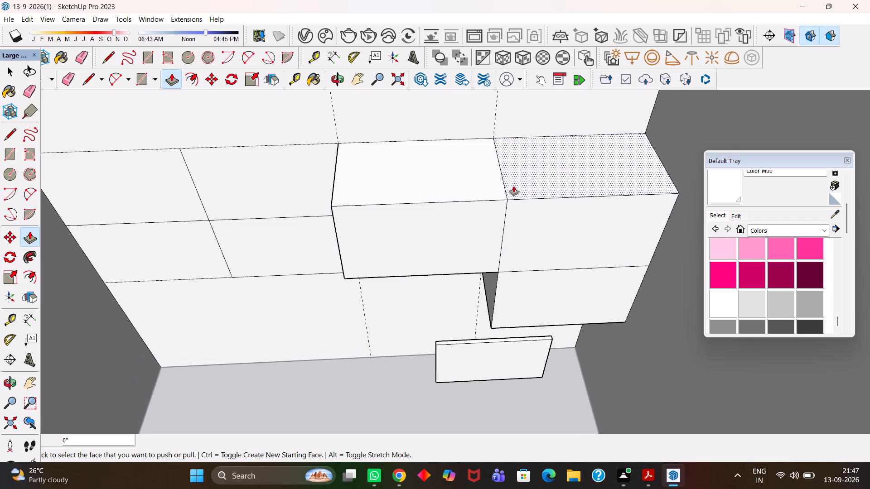
scroll(309, 233, "down", 2)
scroll(309, 236, "up", 3)
double_click(330, 233)
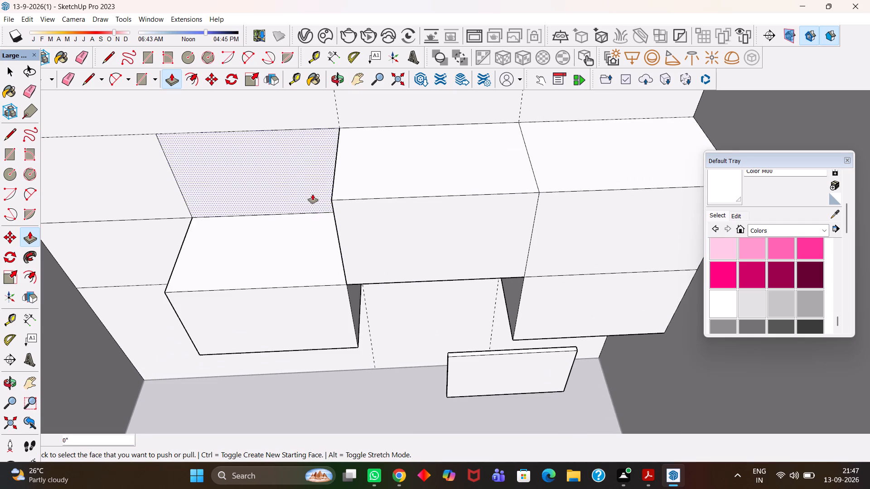
double_click(309, 187)
double_click(129, 258)
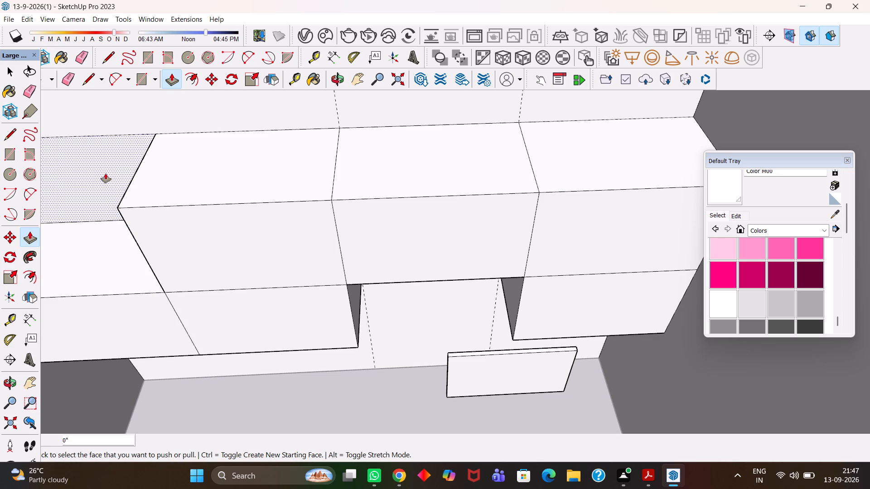
Extrude the upper face of the first bay until it is flush with the front of the neighbouring bay.
key("h")
key("h")
scroll(109, 197, "down", 2)
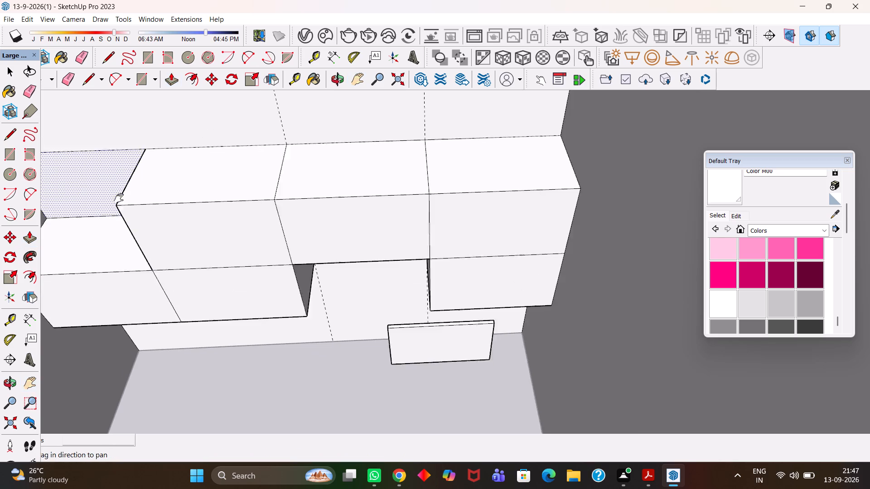
scroll(119, 198, "down", 7)
left_click_drag(131, 203, 428, 211)
scroll(401, 209, "up", 5)
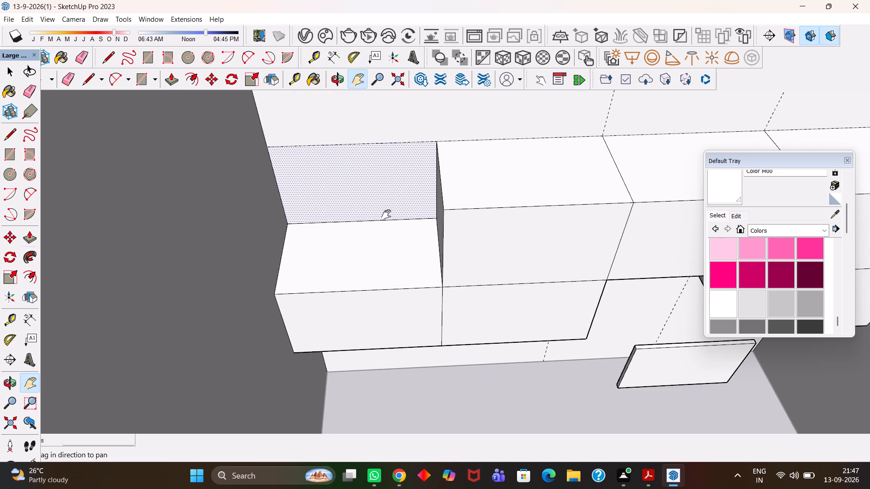
key("p")
left_click(384, 216)
left_click(454, 216)
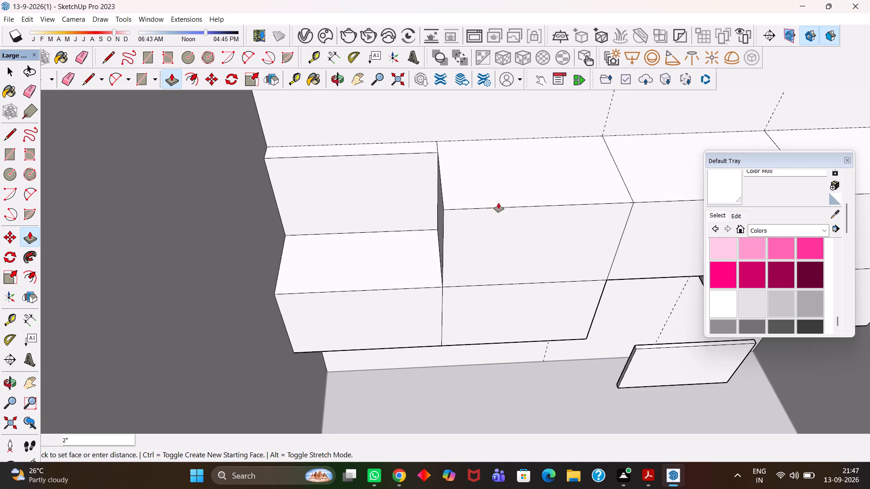
left_click(502, 208)
Extrude the recessed lower face of the third bay until it is flush with the fronts of the neighbouring bays.
key("h")
scroll(483, 235, "up", 4)
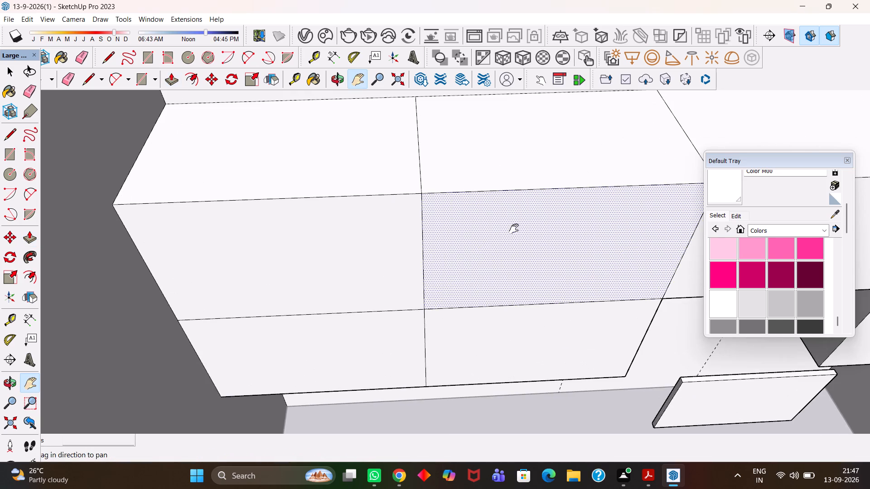
scroll(514, 195, "up", 1)
key("h")
scroll(514, 227, "down", 4)
scroll(597, 314, "up", 1)
scroll(588, 229, "down", 2)
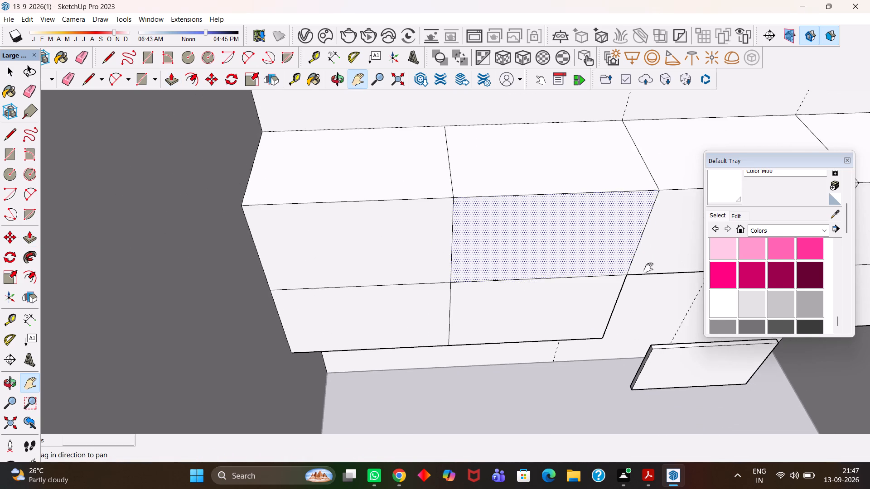
left_click_drag(648, 269, 392, 264)
scroll(405, 298, "up", 5)
scroll(438, 234, "down", 4)
middle_click_drag(444, 250, 441, 177)
scroll(441, 177, "up", 2)
left_click_drag(442, 161, 428, 256)
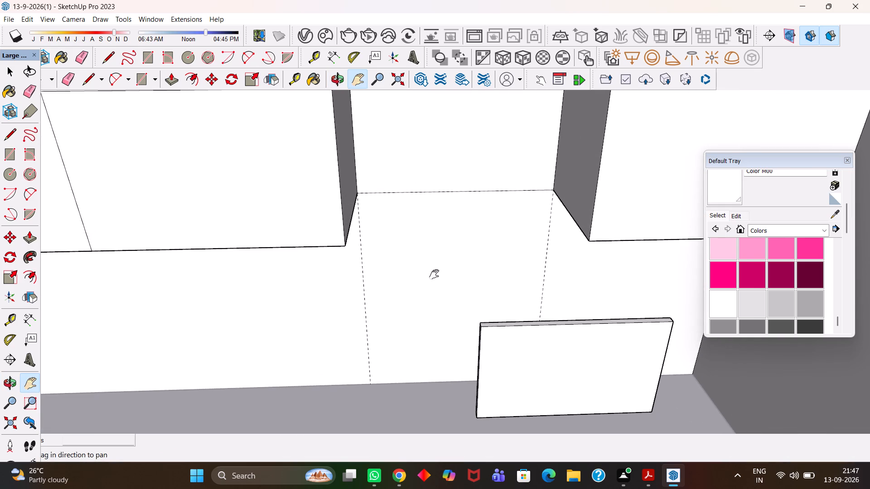
scroll(436, 285, "up", 1)
key("h")
left_click_drag(459, 207, 441, 270)
key("space")
left_click(454, 209)
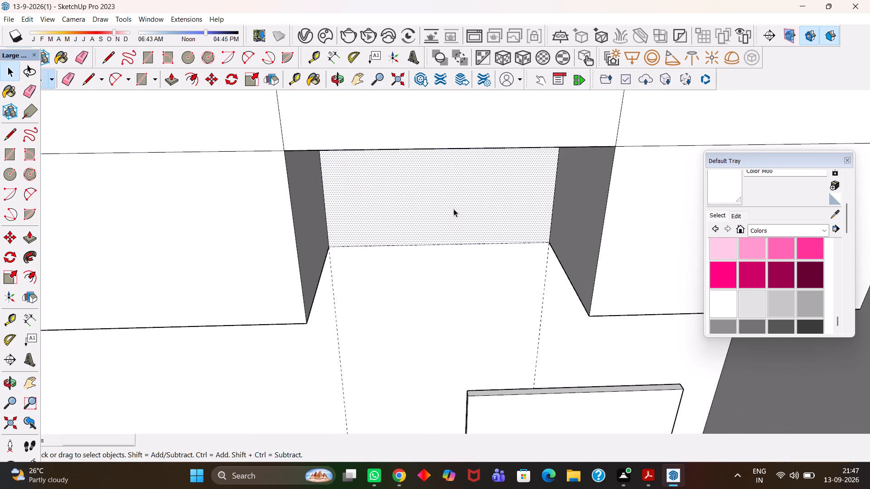
key("p")
left_click(454, 209)
left_click(600, 246)
Move the loose shutter panel by its upper rear corner onto the top outer front corner of the last bay's upper face.
scroll(583, 261, "down", 2)
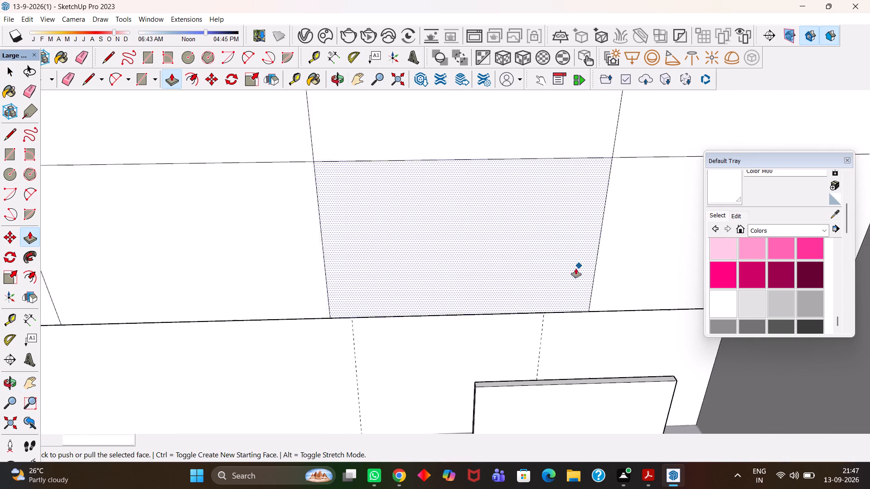
scroll(576, 268, "down", 9)
key("h")
scroll(534, 283, "up", 16)
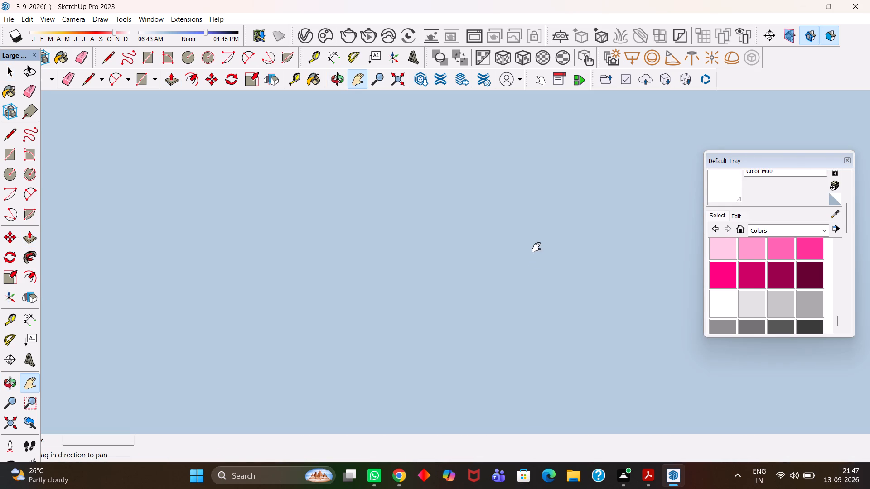
scroll(536, 247, "up", 20)
scroll(536, 247, "up", 5)
scroll(536, 247, "down", 5)
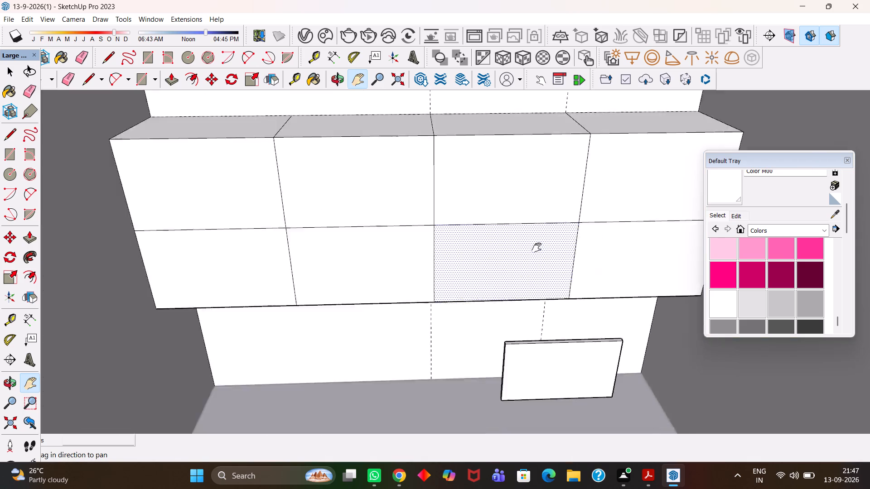
scroll(536, 248, "down", 2)
middle_click_drag(537, 236, 536, 250)
scroll(536, 250, "up", 20)
scroll(536, 250, "up", 1)
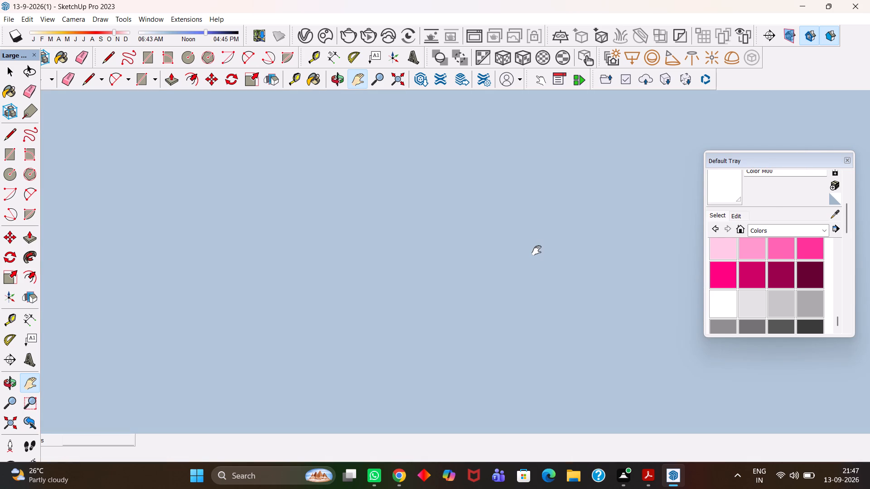
scroll(536, 250, "up", 19)
scroll(536, 250, "down", 6)
scroll(536, 250, "up", 11)
scroll(534, 253, "up", 19)
scroll(522, 264, "up", 13)
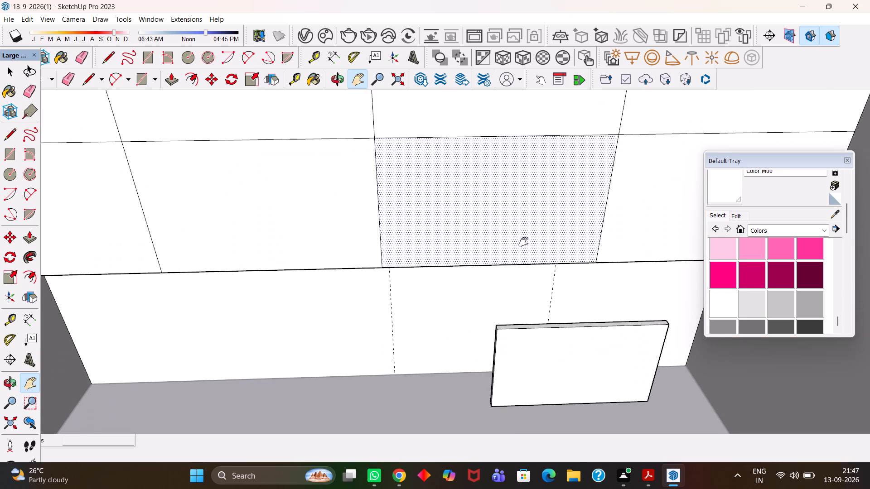
left_click(539, 367)
middle_click(539, 364)
scroll(539, 365, "up", 1)
key("space")
key("space")
left_click(540, 361)
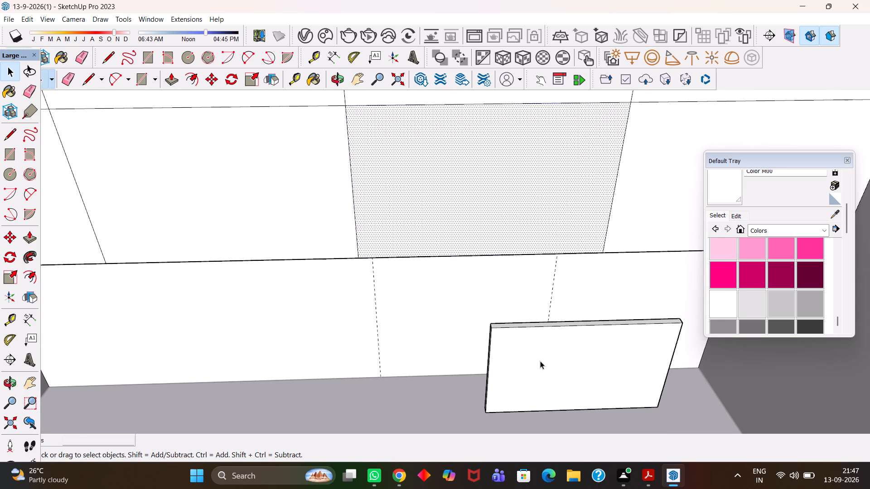
key("m")
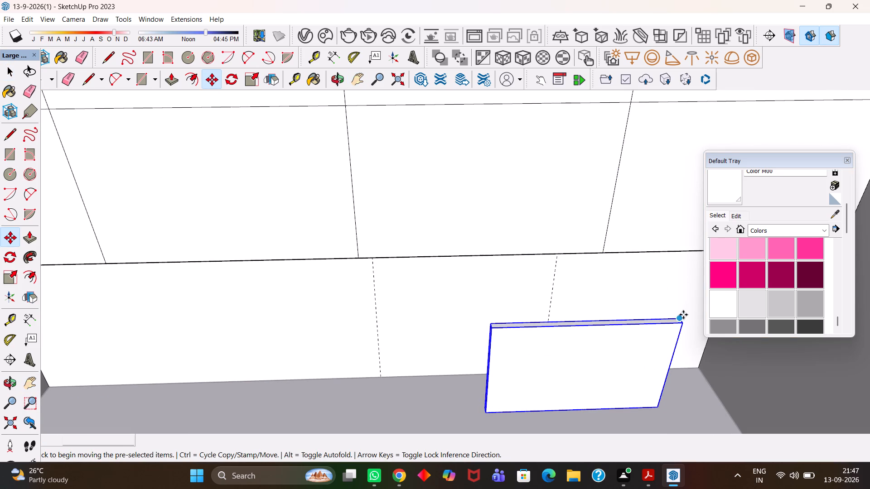
left_click(683, 315)
scroll(624, 283, "down", 6)
key("h")
left_click_drag(639, 216, 566, 294)
scroll(591, 253, "up", 4)
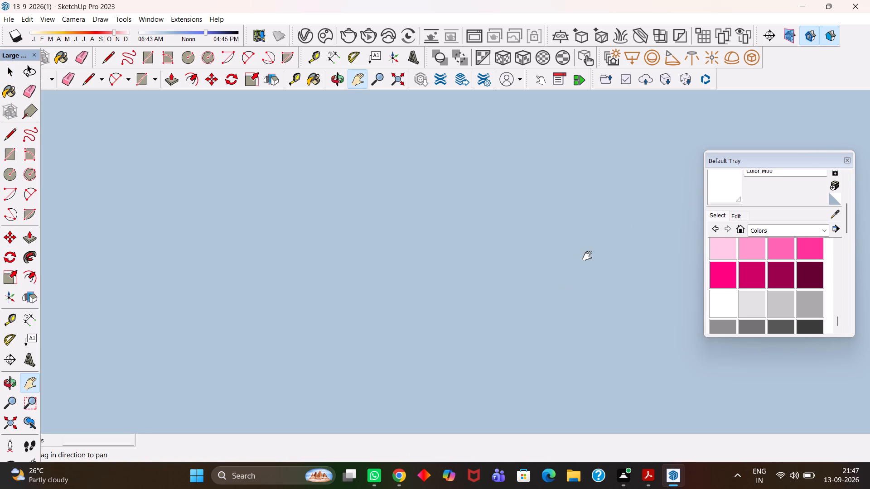
scroll(587, 256, "up", 19)
scroll(559, 277, "up", 13)
left_click_drag(585, 236, 472, 317)
left_click_drag(574, 216, 358, 333)
left_click_drag(420, 272, 399, 302)
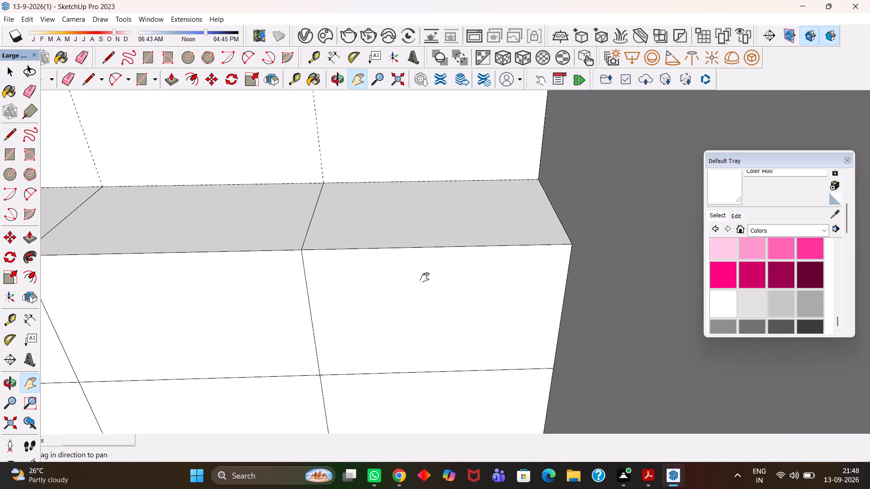
key("Escape")
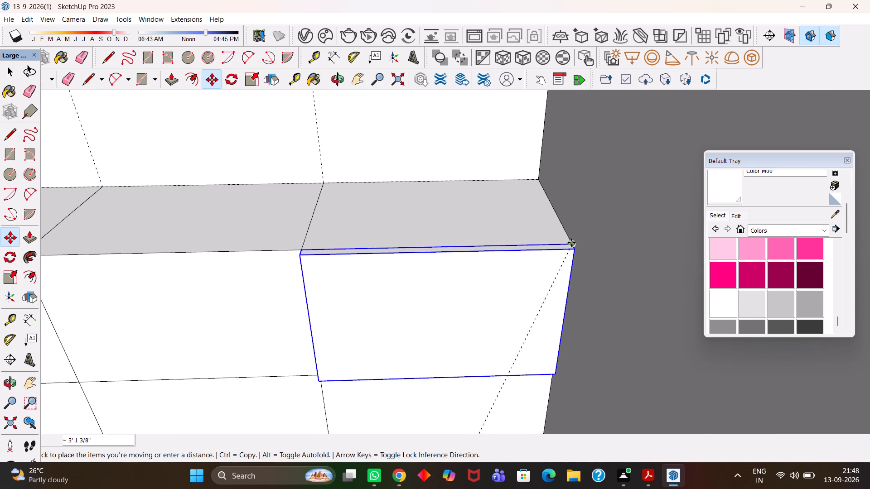
left_click(571, 243)
Copy the shutter panel 1' 1/8" straight down onto the lower face of the last bay.
scroll(569, 244, "up", 3)
left_click(573, 242)
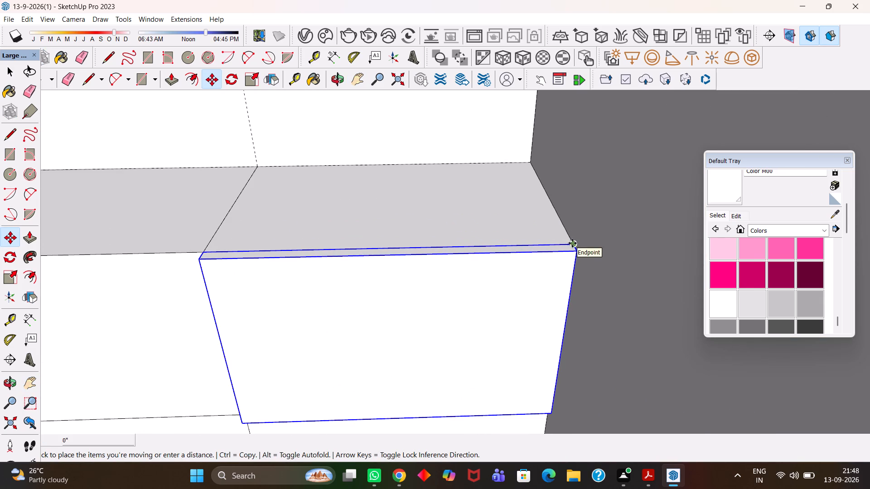
key("h")
left_click_drag(565, 301, 584, 226)
left_click_drag(540, 318, 580, 268)
key("Escape")
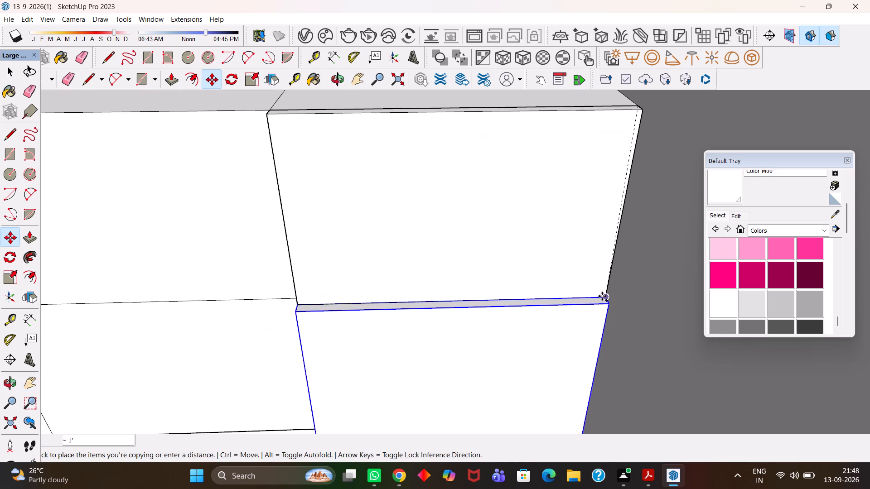
left_click(596, 291)
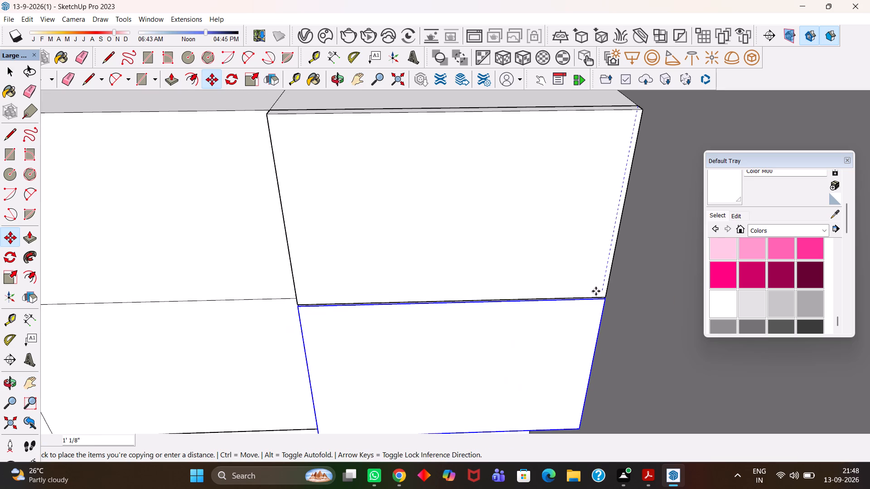
Examine the joint between the two stacked shutter panels and their fit on the last bay from the side.
key("h")
scroll(484, 309, "up", 4)
middle_click(480, 281)
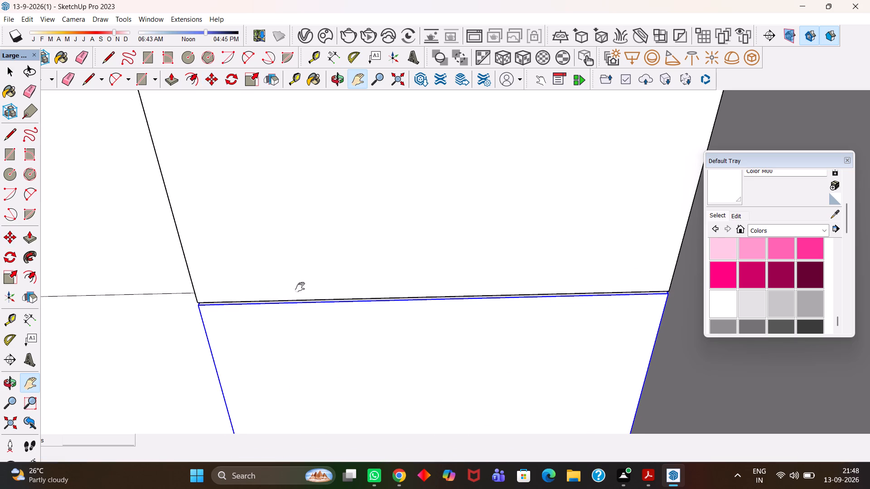
middle_click_drag(413, 258, 421, 257)
scroll(421, 257, "down", 9)
middle_click_drag(397, 297, 541, 235)
scroll(543, 236, "up", 4)
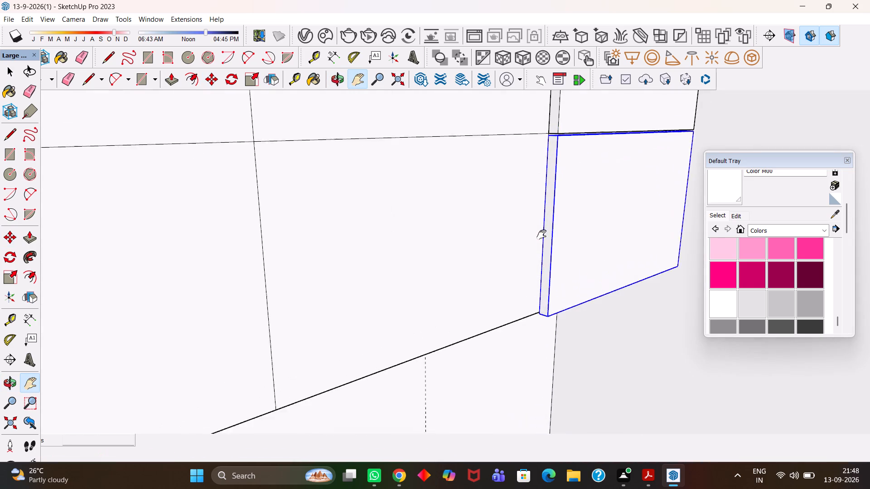
scroll(541, 235, "up", 1)
left_click_drag(553, 170, 517, 289)
scroll(527, 264, "down", 6)
scroll(482, 290, "up", 1)
middle_click_drag(459, 302, 439, 312)
scroll(438, 312, "down", 3)
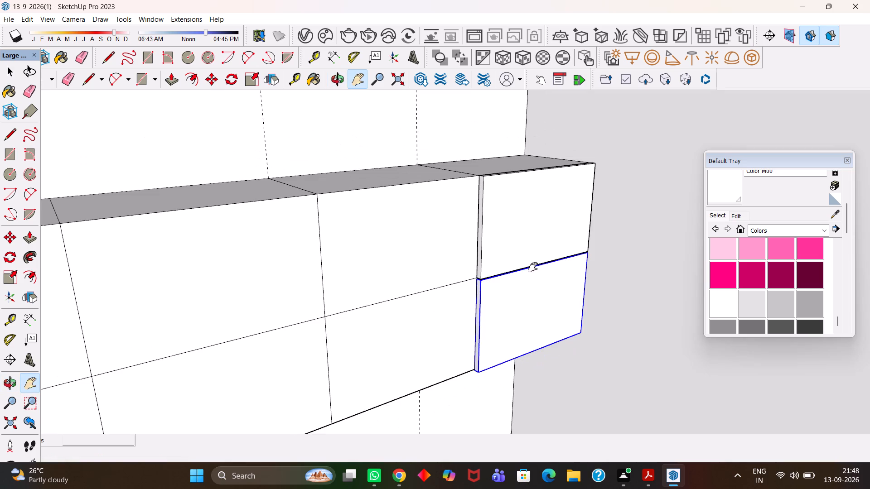
Examine the whole front of the four-bay overhead unit on the corner room's end wall.
scroll(428, 349, "down", 6)
middle_click_drag(532, 263, 421, 333)
scroll(435, 323, "up", 1)
left_click_drag(587, 283, 417, 298)
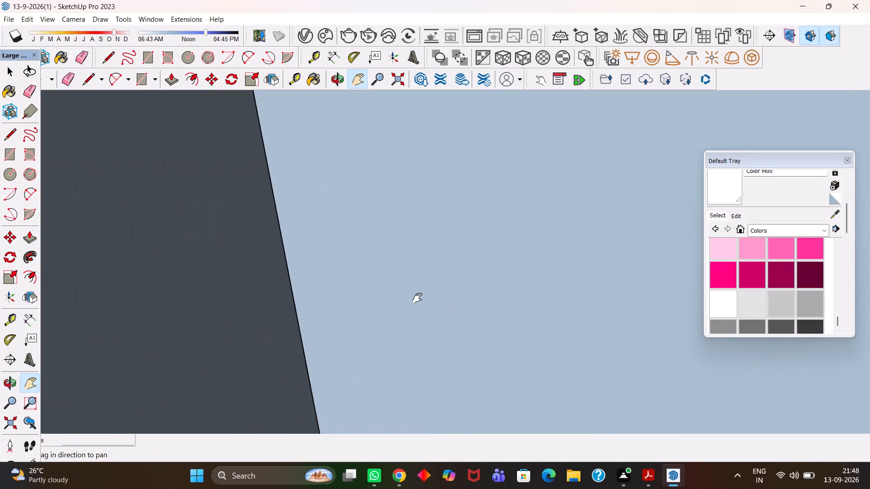
left_click_drag(417, 298, 347, 347)
left_click_drag(536, 264, 213, 320)
left_click_drag(475, 273, 439, 301)
scroll(438, 297, "up", 19)
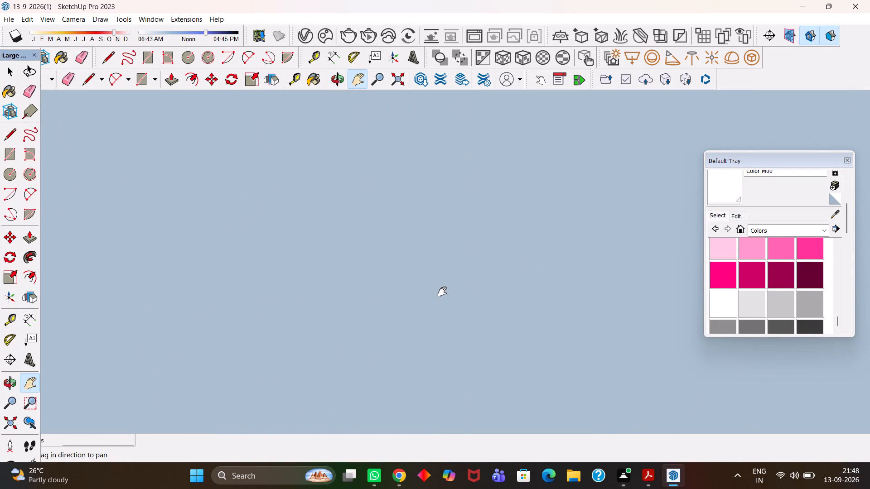
scroll(442, 292, "up", 17)
scroll(464, 282, "down", 8)
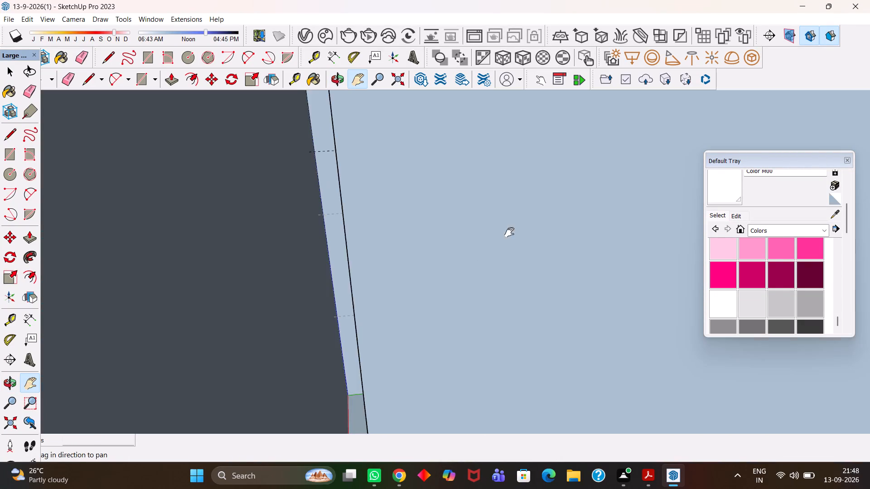
left_click_drag(517, 224, 488, 240)
left_click_drag(482, 245, 222, 324)
left_click_drag(443, 247, 208, 334)
left_click_drag(440, 244, 399, 279)
middle_click_drag(434, 263, 417, 263)
scroll(423, 263, "up", 8)
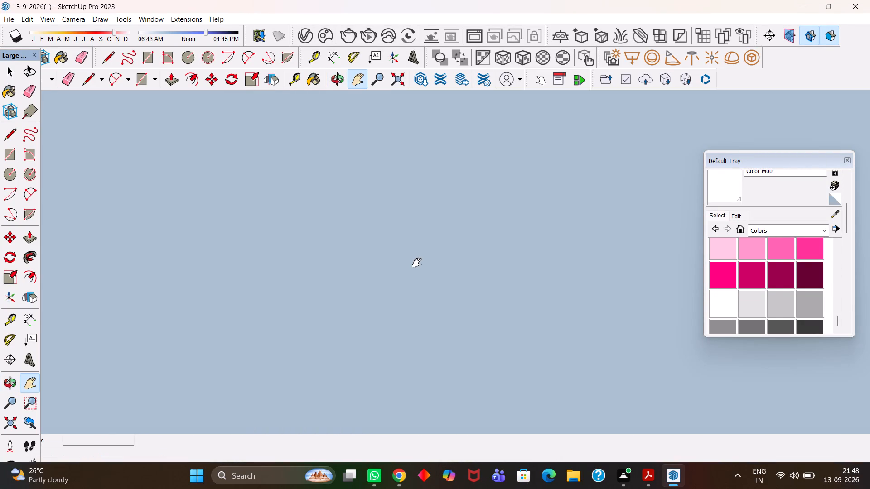
scroll(417, 263, "up", 15)
scroll(417, 263, "up", 16)
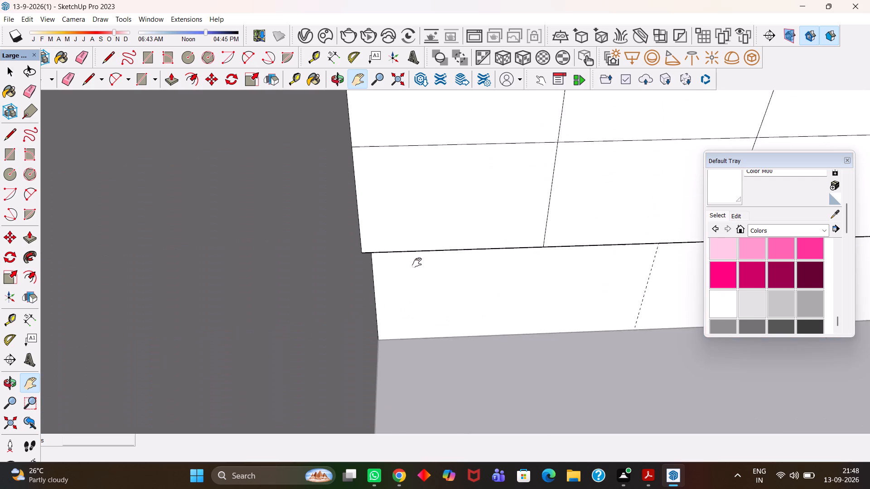
scroll(417, 263, "up", 16)
scroll(423, 240, "down", 5)
left_click_drag(456, 207, 380, 318)
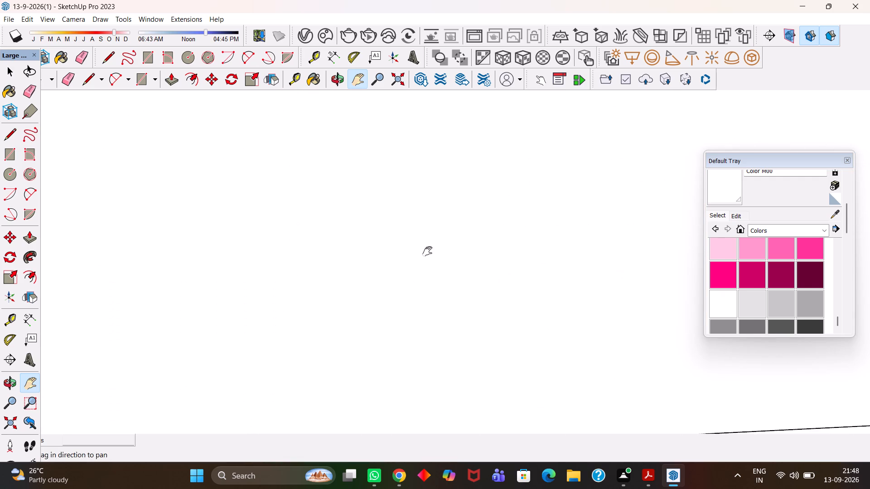
left_click_drag(424, 254, 411, 265)
scroll(406, 266, "down", 18)
left_click_drag(442, 235, 333, 308)
left_click_drag(451, 216, 295, 301)
scroll(321, 283, "down", 9)
scroll(495, 231, "down", 1)
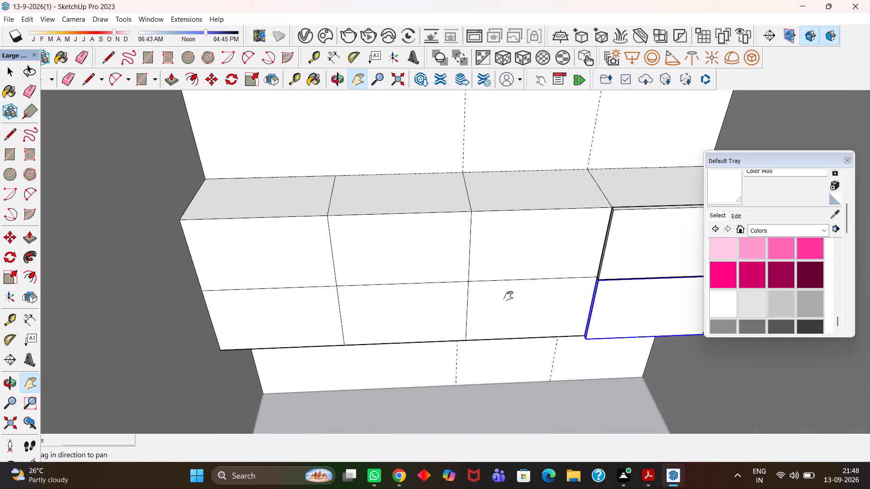
Copy both stacked shutter panels 4' 10 1/2" from the last bay to the first bay, dividing the distance by 3 to fill every bay.
key("space")
left_click(629, 255)
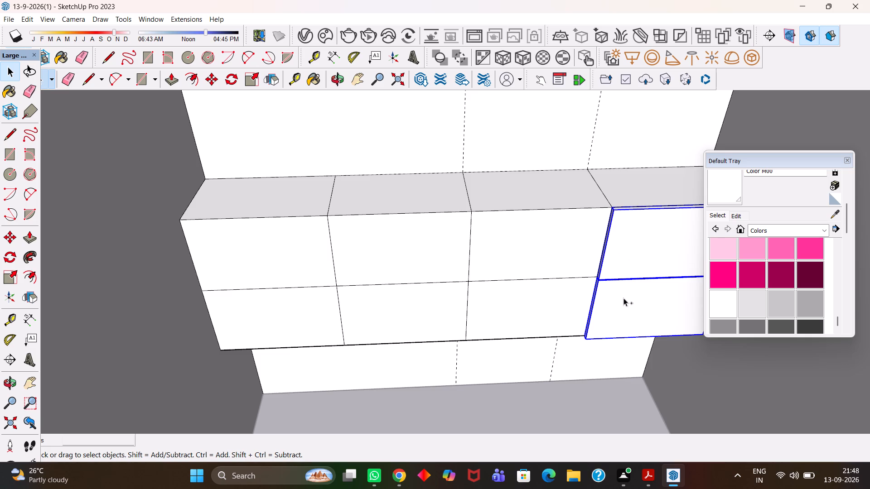
scroll(604, 209, "up", 4)
key("m")
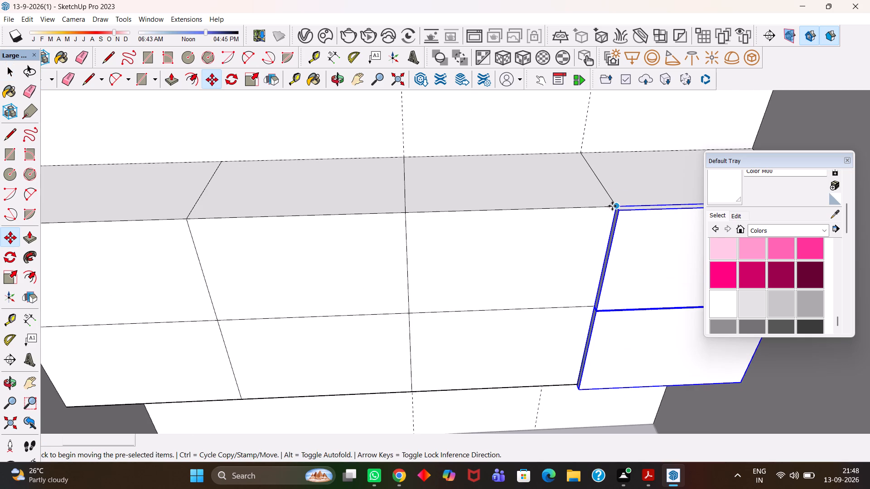
left_click(614, 207)
key("h")
scroll(474, 245, "down", 7)
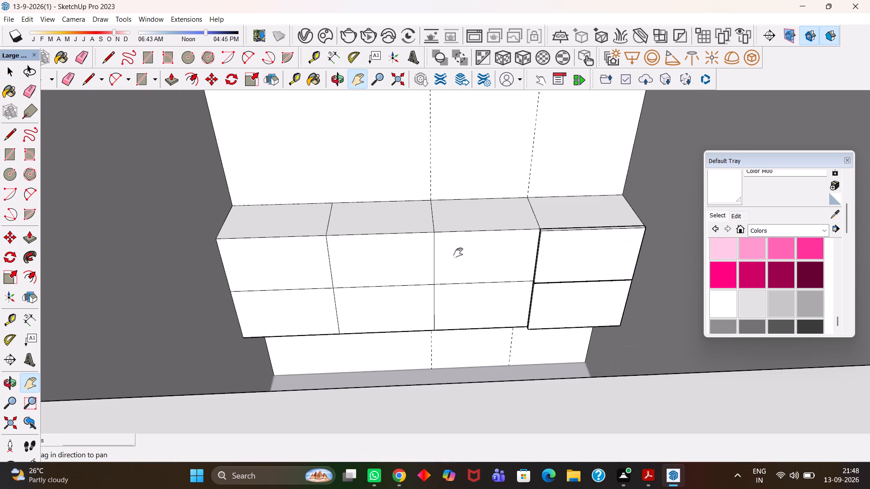
scroll(297, 256, "up", 4)
key("Escape")
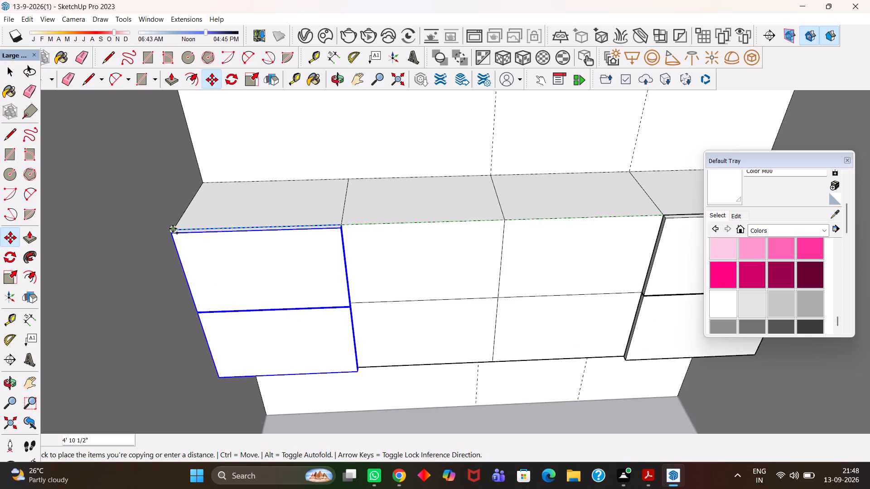
left_click(173, 229)
key("slash")
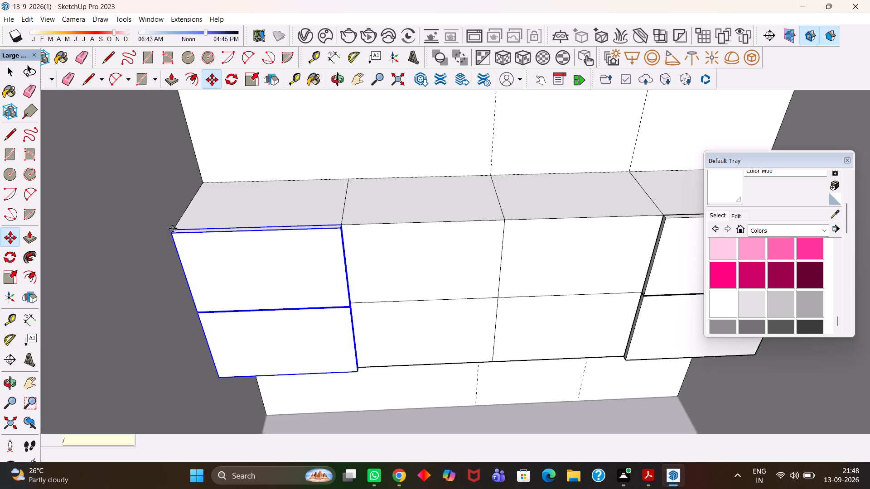
key("3")
key("Return")
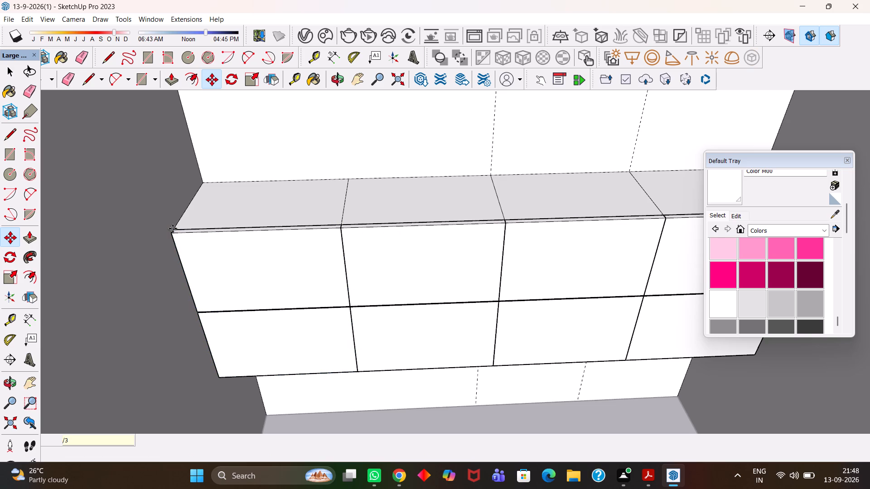
Examine the copied shutter panels across all four bays of the overhead unit.
scroll(390, 233, "up", 4)
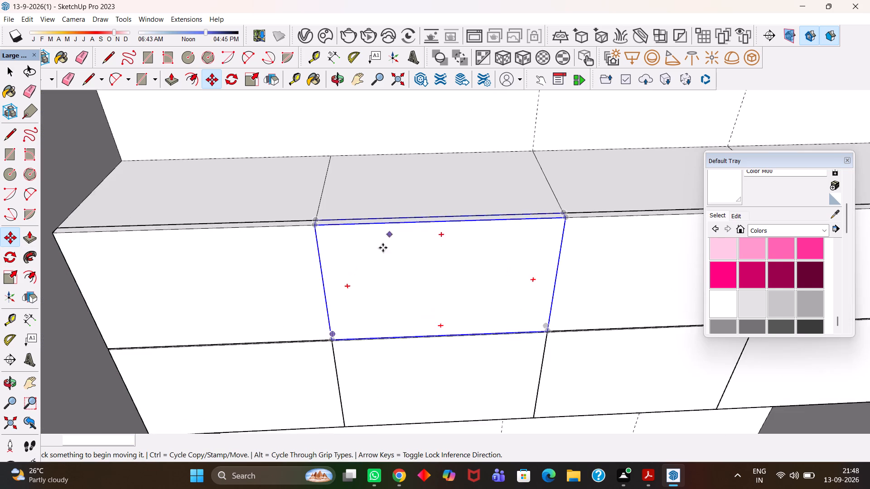
scroll(377, 259, "down", 8)
scroll(367, 279, "up", 1)
key("h")
scroll(367, 278, "down", 8)
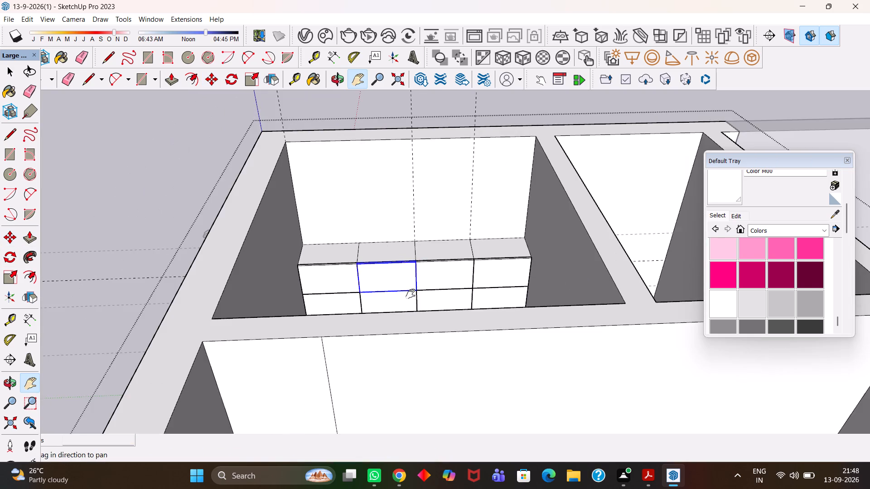
middle_click(413, 305)
middle_click(414, 307)
scroll(414, 307, "up", 2)
Reopen the wall group and place a guide on the end wall 3' 2" below its top edge, along the unit's rear top edge.
key("space")
double_click(135, 144)
scroll(338, 196, "up", 3)
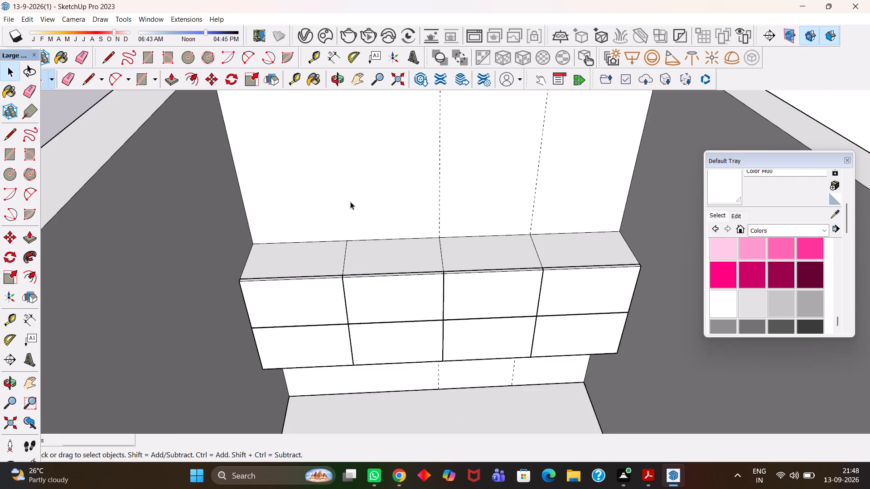
scroll(350, 205, "down", 4)
key("h")
left_click_drag(403, 180, 410, 232)
key("space")
left_click(377, 218)
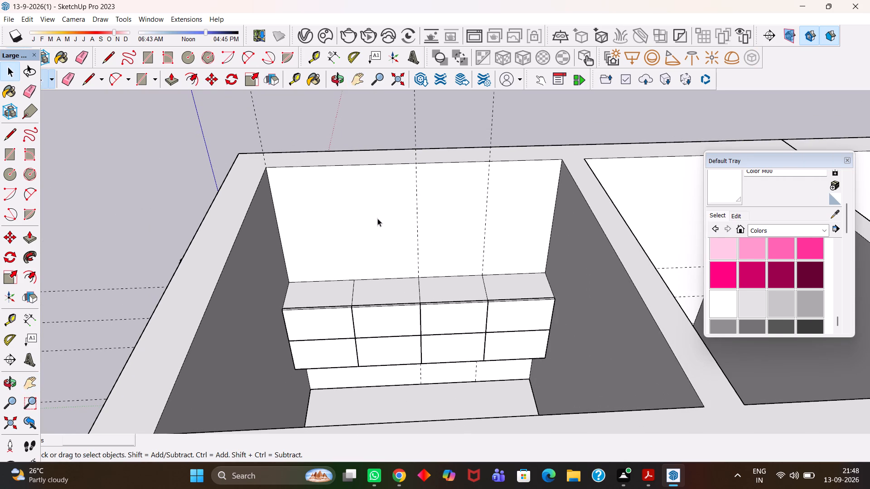
double_click(377, 218)
left_click(374, 212)
middle_click(370, 229)
scroll(370, 229, "up", 1)
key("t")
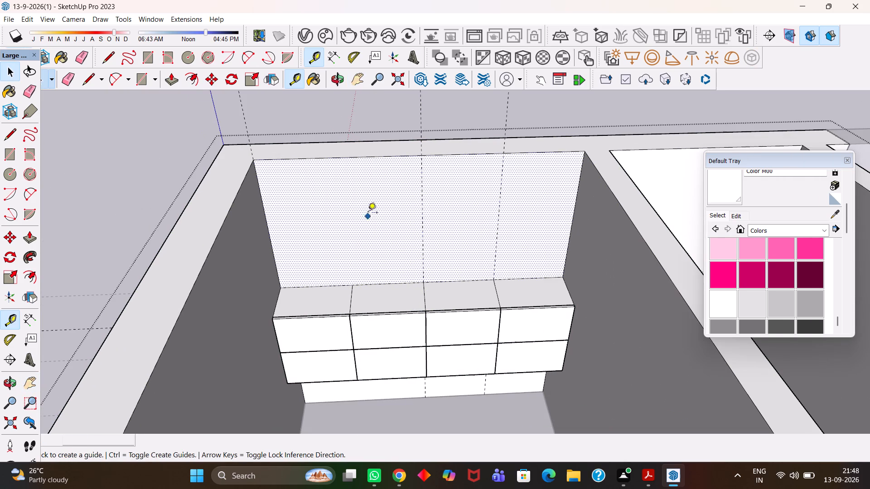
left_click(367, 155)
left_click(387, 284)
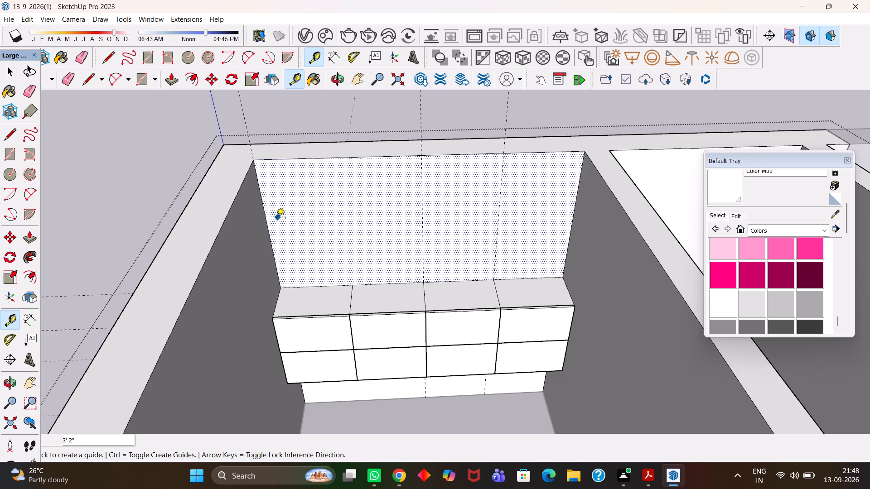
Place a vertical guide 1' 7 1/2" from the wall's middle guide, in line with the joint between the first and second bays.
left_click(423, 205)
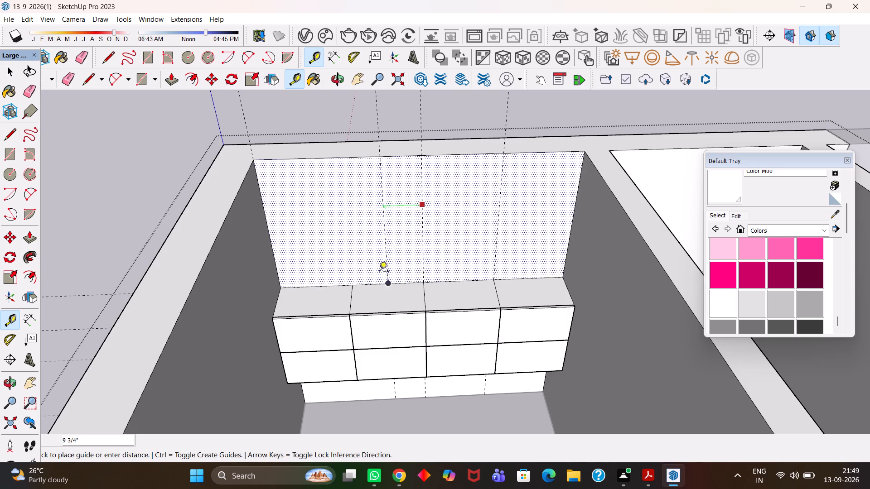
left_click(351, 283)
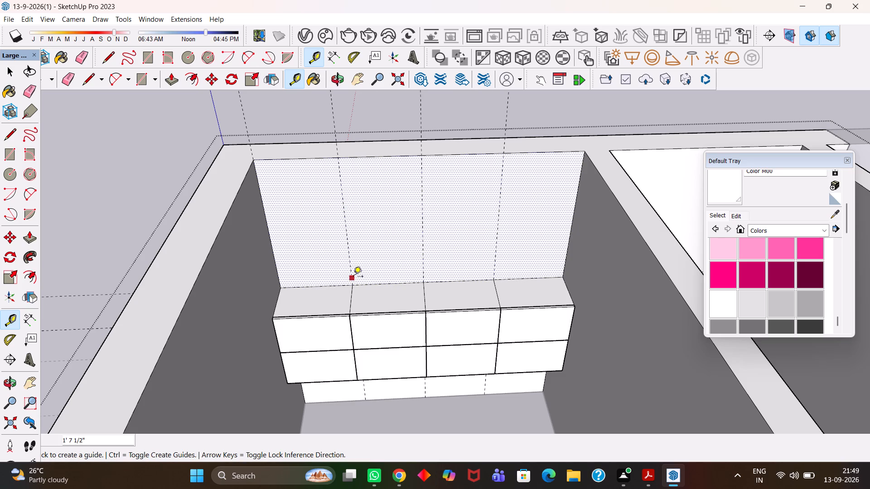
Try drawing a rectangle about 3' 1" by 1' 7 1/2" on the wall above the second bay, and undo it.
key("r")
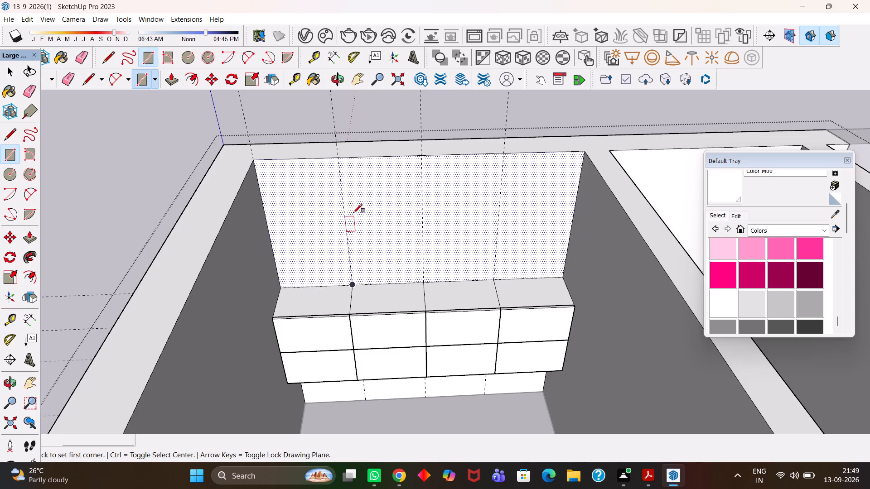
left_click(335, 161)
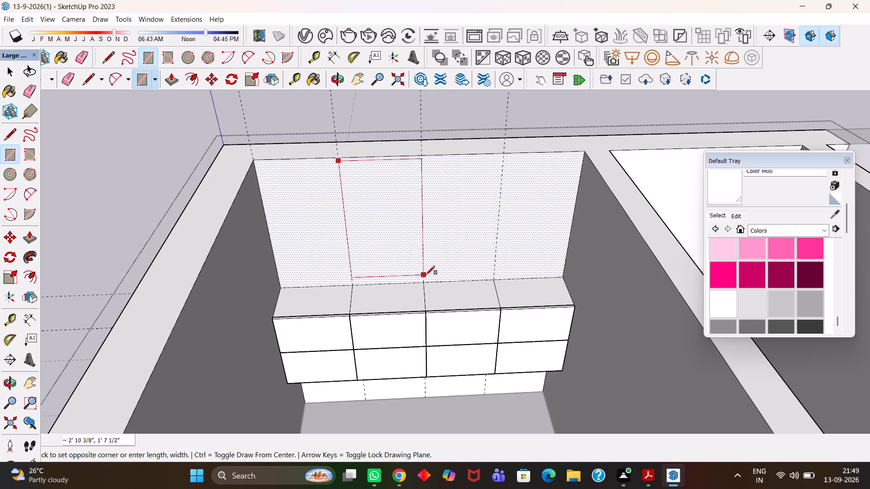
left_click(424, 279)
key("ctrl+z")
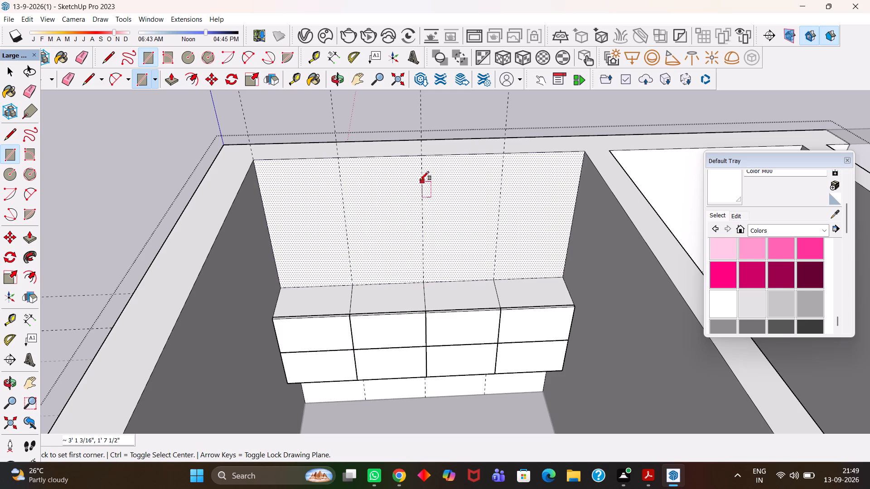
Draw a 1' 7 1/2" by 3' 2" rectangle on the end wall above the second bay, between the two vertical guides.
scroll(390, 230, "up", 3)
middle_click_drag(378, 220, 366, 283)
middle_click_drag(367, 283, 373, 283)
scroll(370, 283, "up", 1)
middle_click_drag(377, 283, 383, 274)
key("h")
left_click_drag(355, 289, 419, 237)
key("r")
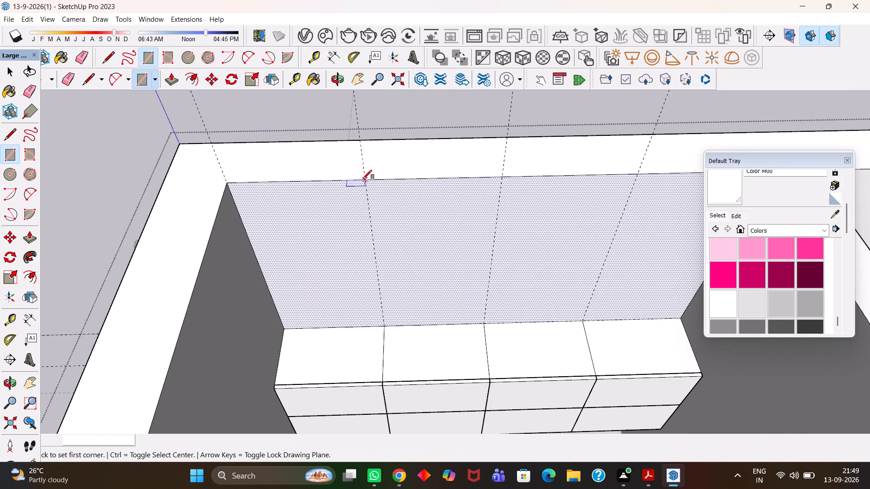
left_click(363, 179)
left_click(483, 322)
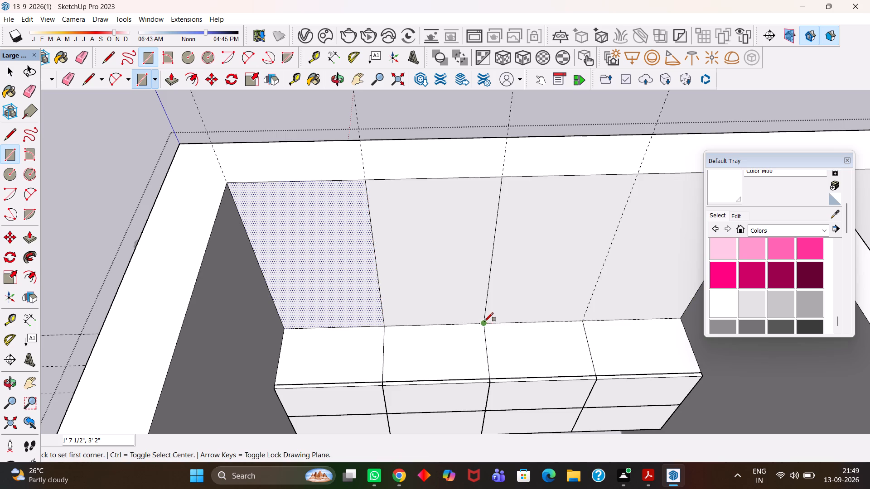
Draw a 3' 2" line down the end wall along the guide between the third and fourth bays.
key("h")
left_click_drag(511, 311, 402, 325)
key("l")
key("Return")
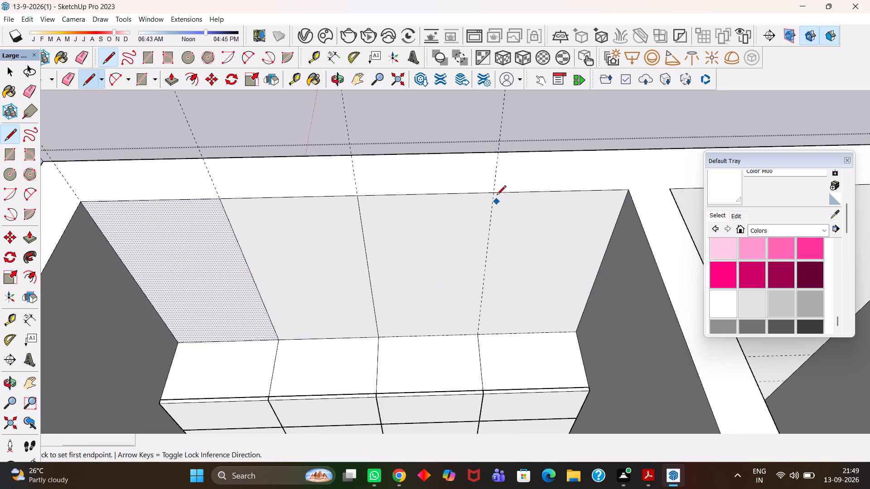
left_click(495, 187)
left_click(480, 330)
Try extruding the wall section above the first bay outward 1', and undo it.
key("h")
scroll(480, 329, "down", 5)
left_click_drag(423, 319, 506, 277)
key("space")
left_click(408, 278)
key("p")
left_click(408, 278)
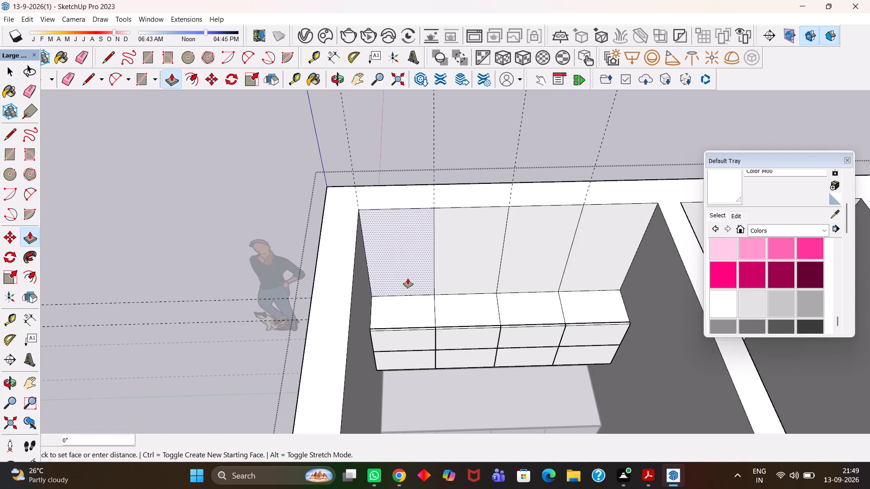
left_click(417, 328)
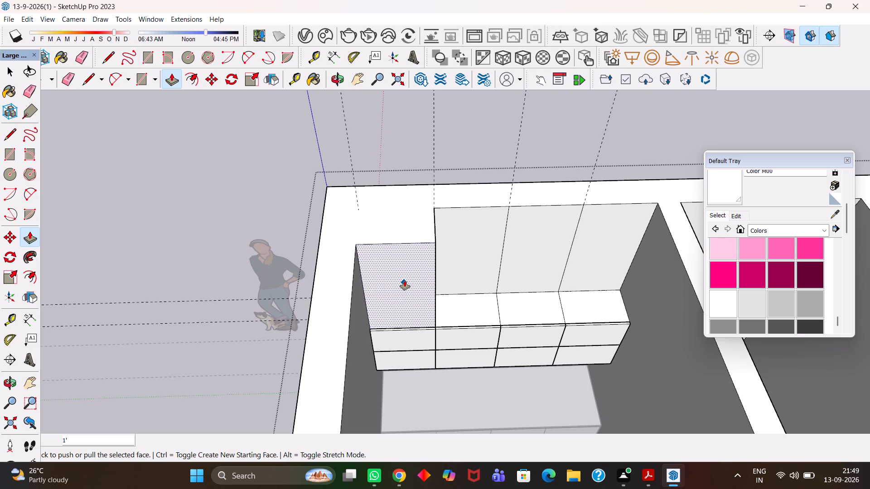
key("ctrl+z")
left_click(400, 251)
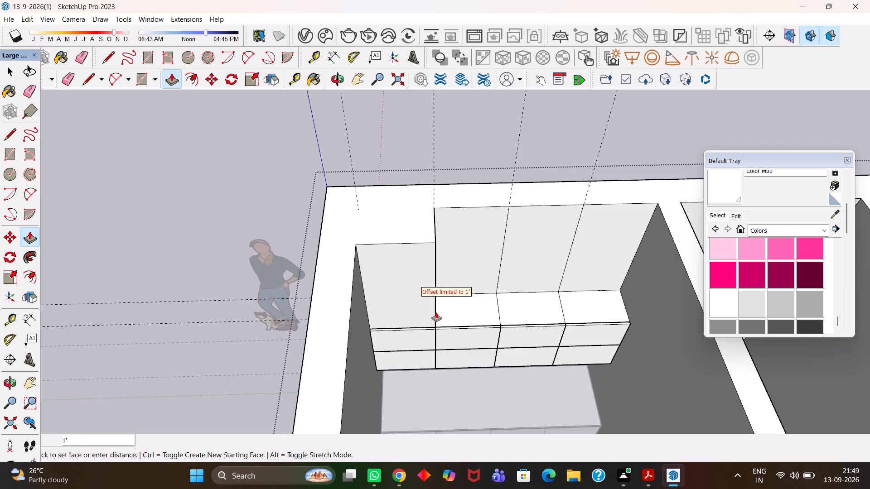
Place a guide 2' out from the end wall's top edge, parallel to the wall.
key("t")
left_click(451, 206)
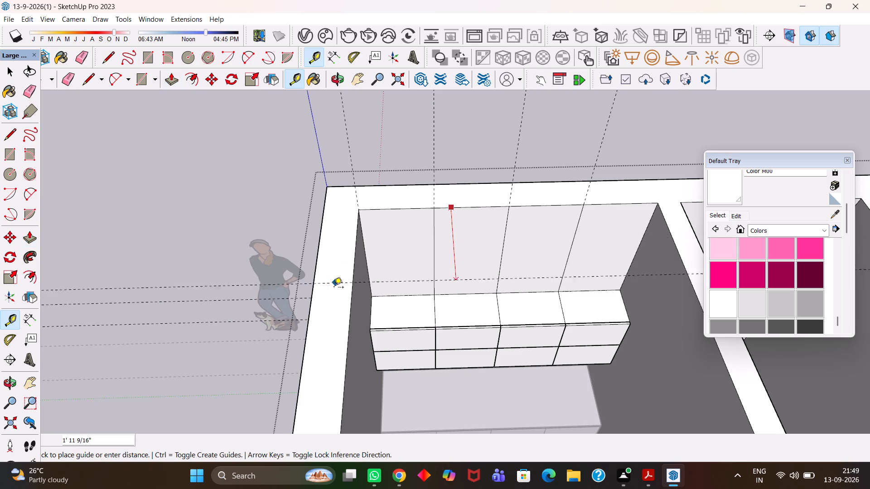
type("2'")
key("Return")
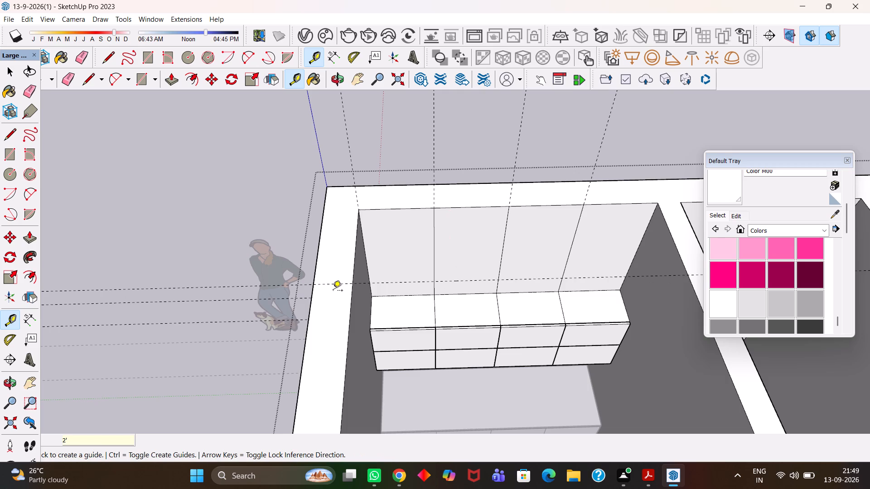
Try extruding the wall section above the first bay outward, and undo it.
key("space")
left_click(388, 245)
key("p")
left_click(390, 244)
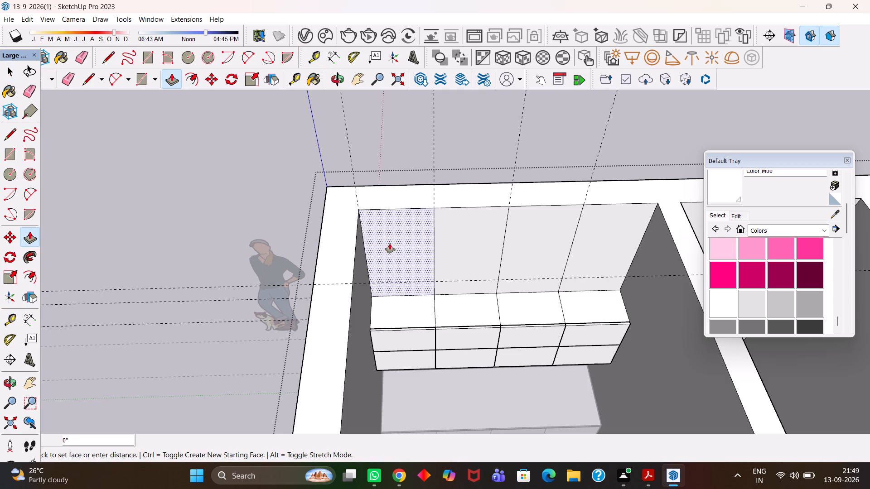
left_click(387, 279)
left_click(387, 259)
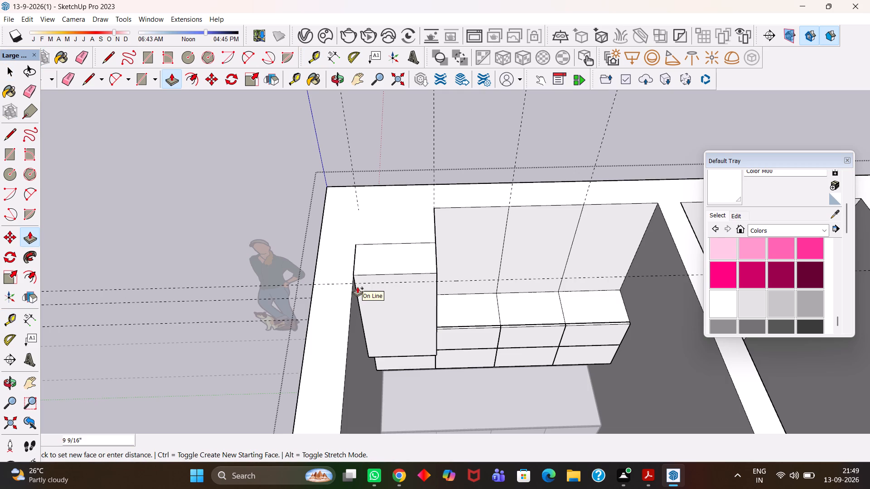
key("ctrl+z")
Extrude the four wall sections above the bays outward 2' to the guide.
left_click(385, 241)
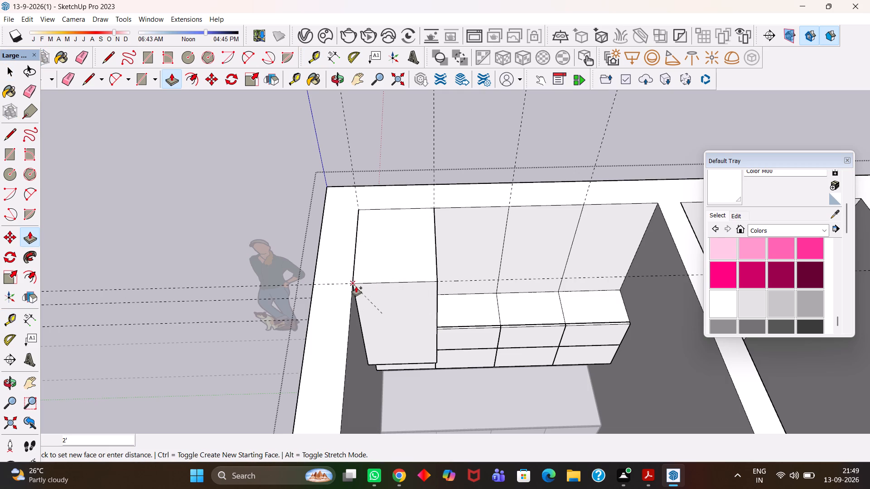
left_click(356, 287)
left_click(459, 239)
left_click(429, 280)
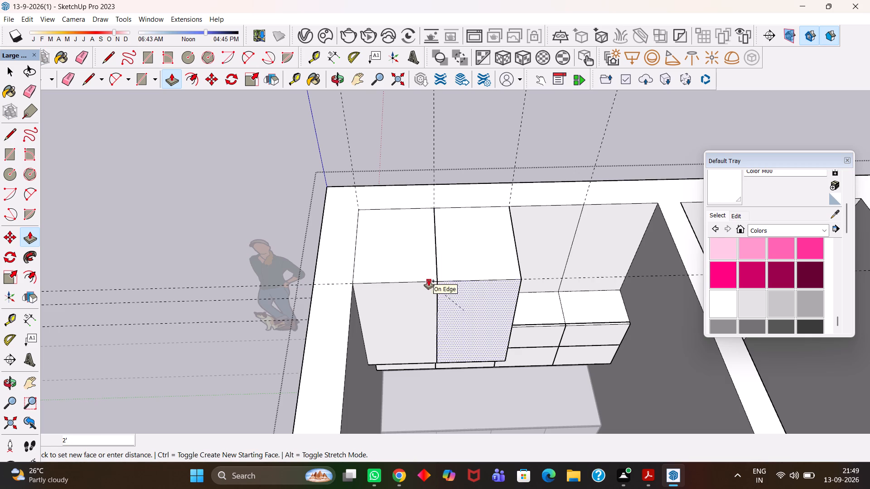
left_click(527, 240)
left_click(503, 283)
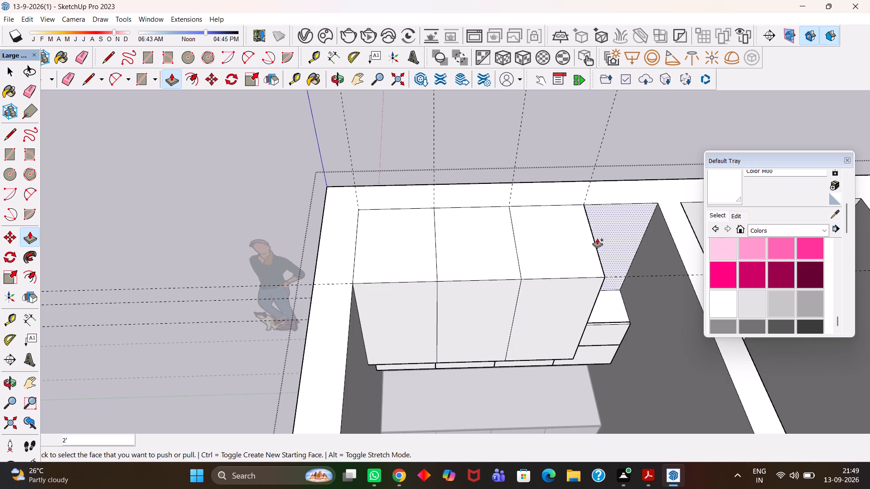
left_click(597, 239)
left_click(574, 280)
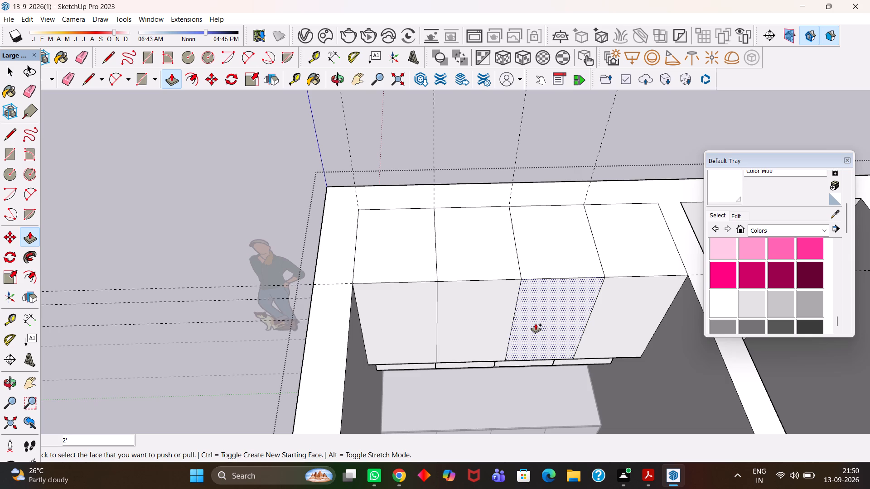
Examine the extruded four-bay storage together with the shuttered overhead unit and the counter below it.
key("h")
scroll(536, 324, "up", 7)
scroll(536, 324, "down", 4)
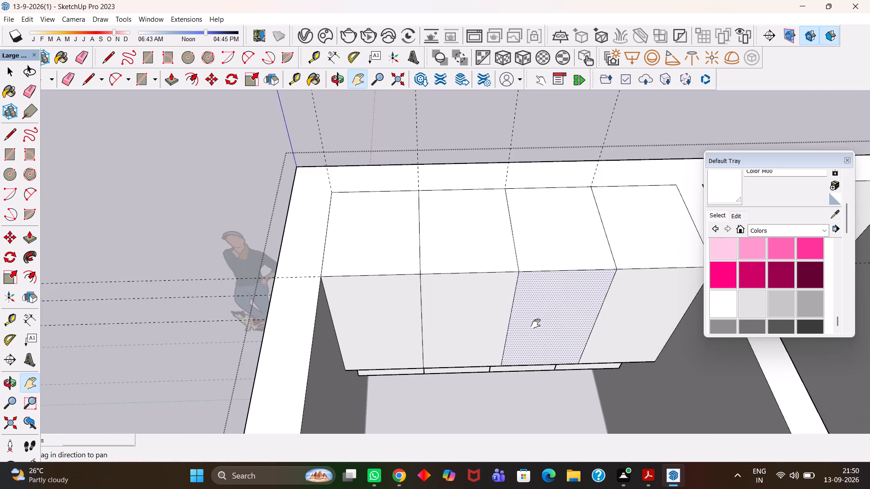
scroll(536, 324, "down", 3)
left_click_drag(497, 336, 532, 297)
scroll(465, 310, "up", 2)
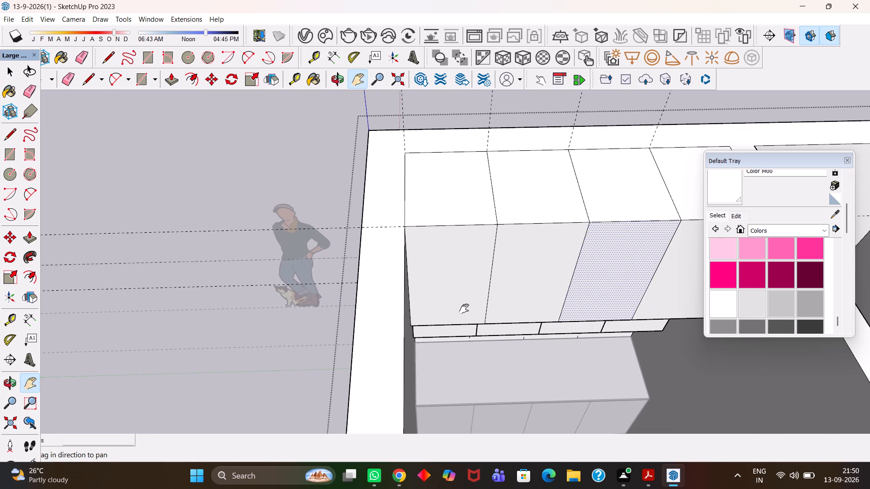
key("h")
scroll(464, 309, "down", 2)
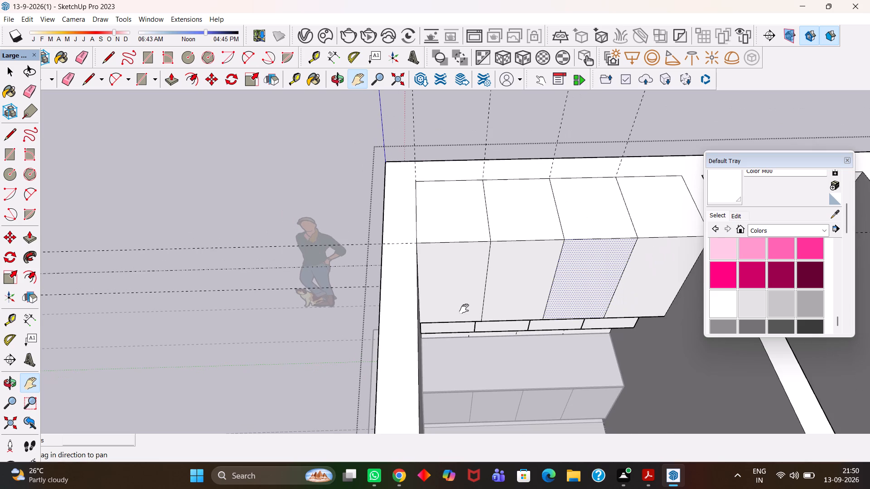
scroll(464, 309, "down", 1)
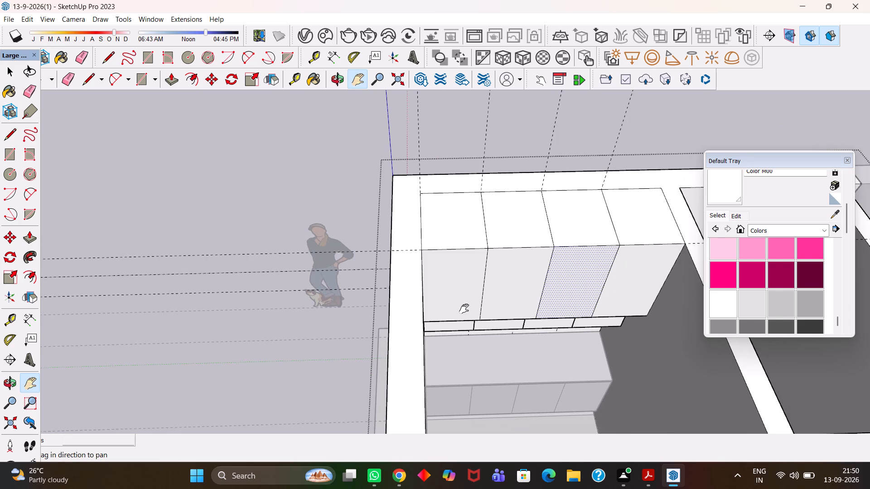
scroll(464, 309, "down", 3)
middle_click_drag(473, 295, 474, 326)
middle_click(474, 326)
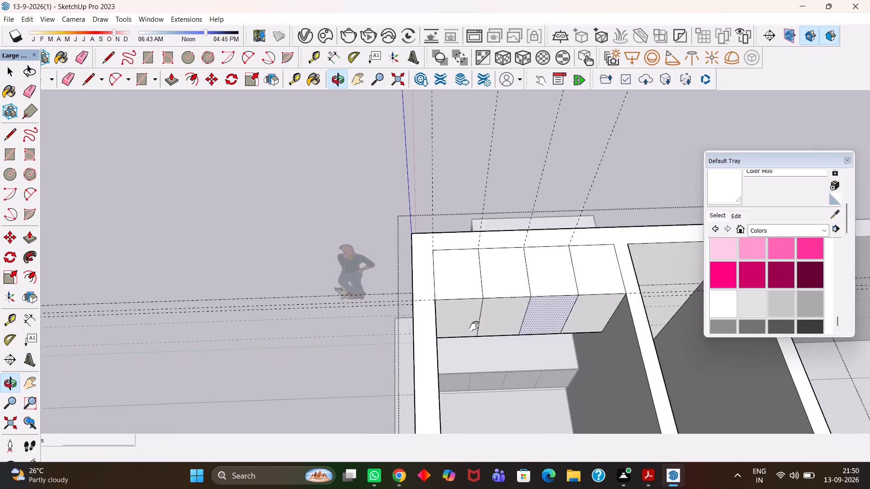
scroll(474, 326, "up", 1)
key("space")
left_click(304, 192)
scroll(472, 300, "up", 2)
key("h")
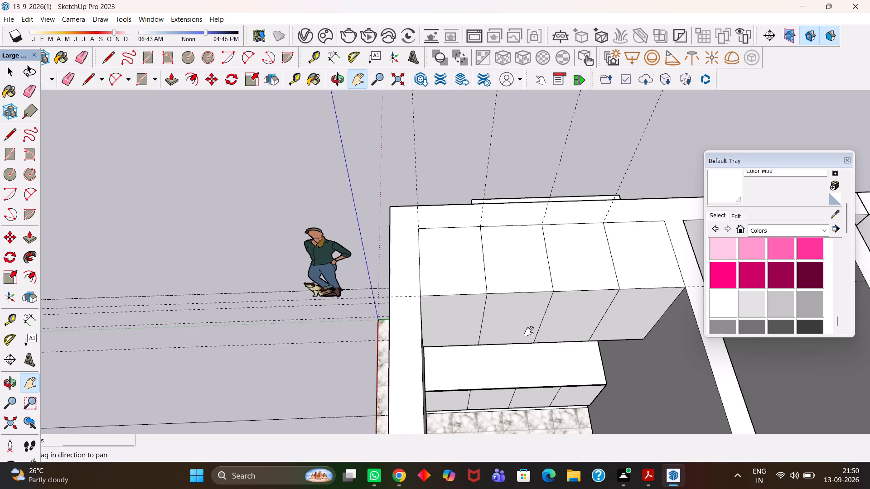
left_click_drag(528, 331, 439, 278)
middle_click_drag(432, 294, 436, 278)
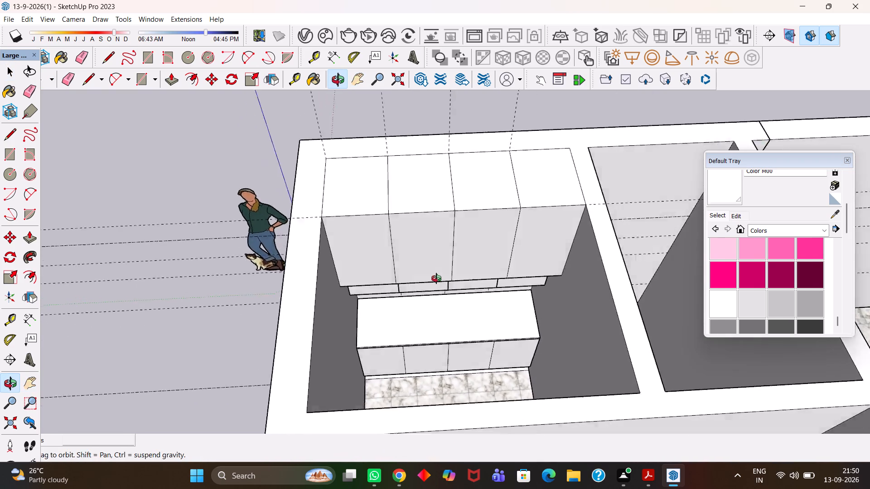
scroll(436, 279, "up", 7)
middle_click_drag(436, 278, 436, 278)
left_click_drag(383, 387, 451, 336)
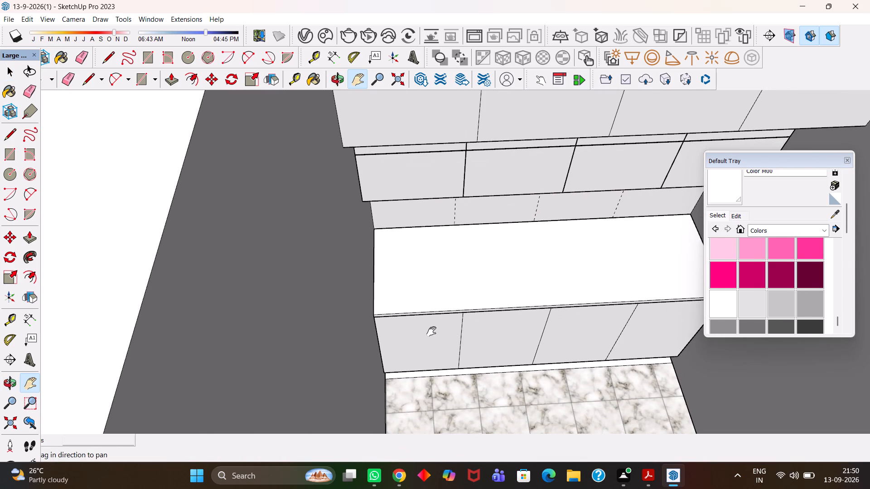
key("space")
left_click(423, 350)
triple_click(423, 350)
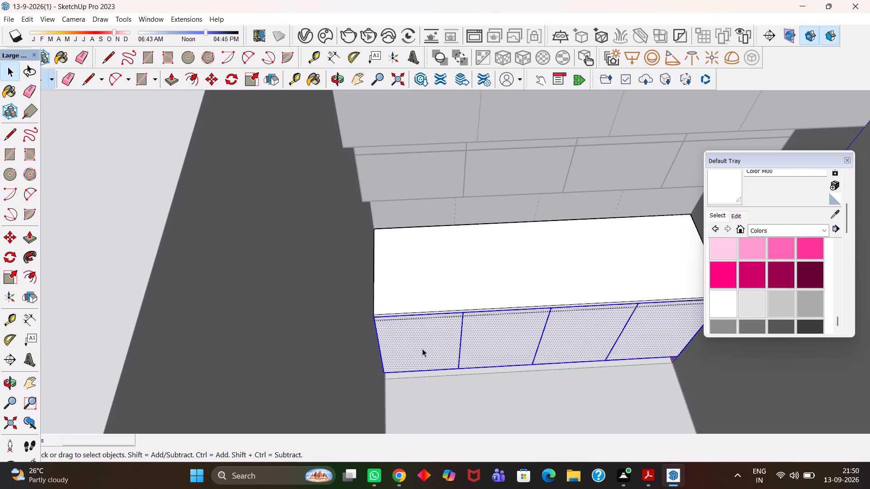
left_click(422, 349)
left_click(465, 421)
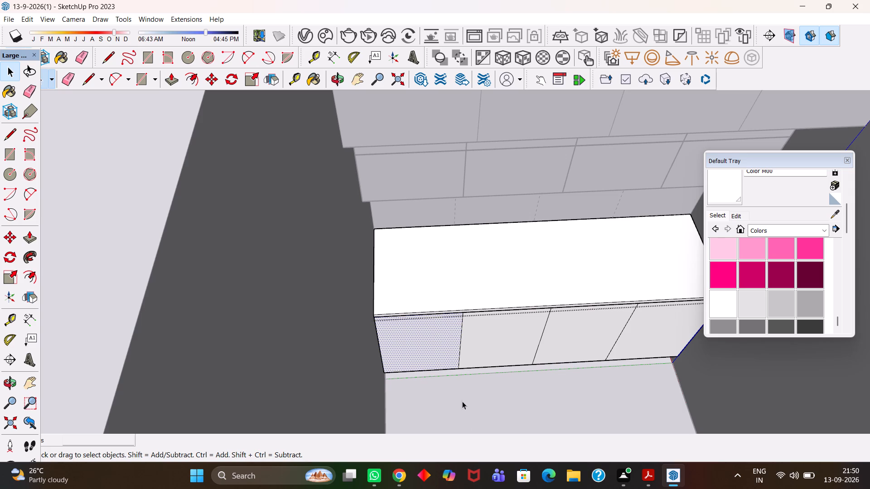
Copy the first bay's shutter panel from the overhead unit to a spot clear of the unit.
scroll(433, 314, "down", 5)
scroll(422, 242, "up", 3)
left_click(421, 237)
triple_click(421, 237)
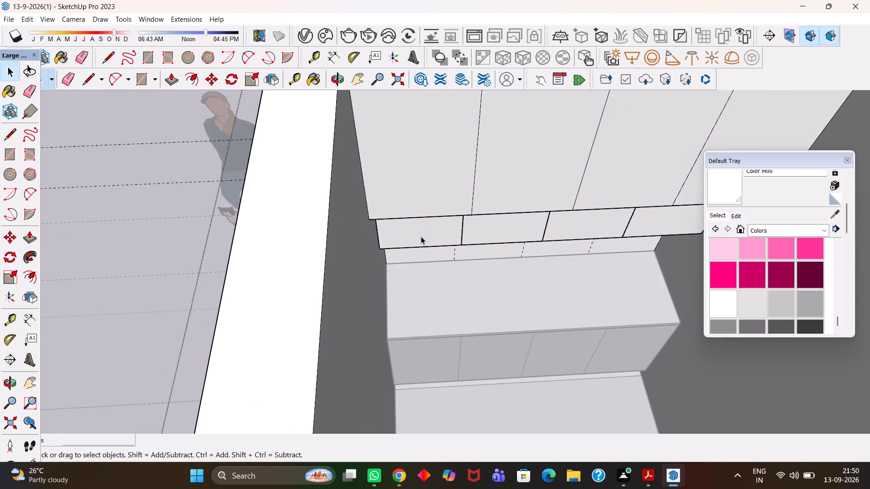
key("m")
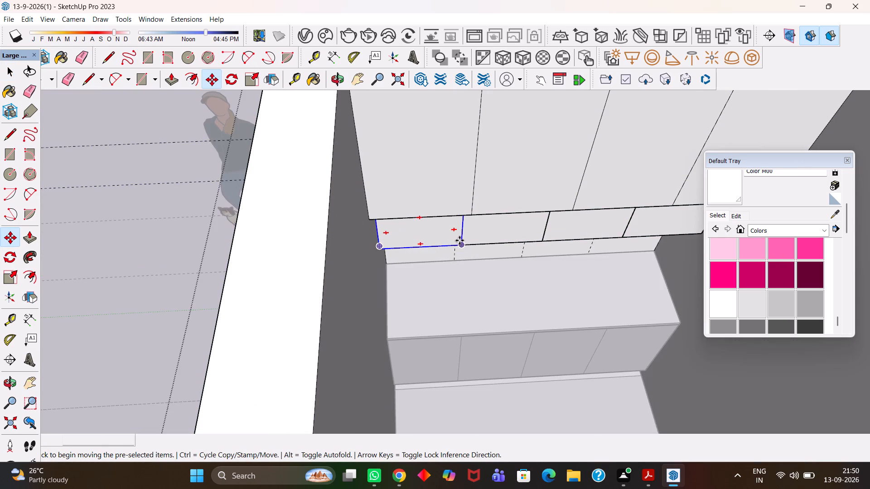
left_click(459, 240)
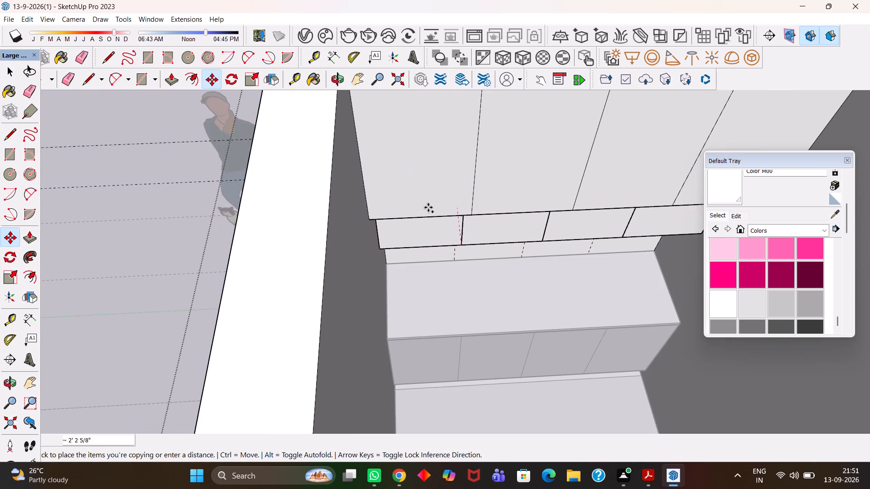
left_click(324, 216)
Move the copied shutter by its lower corner onto the lower front corner of the first storage bay.
scroll(324, 216, "up", 4)
key("m")
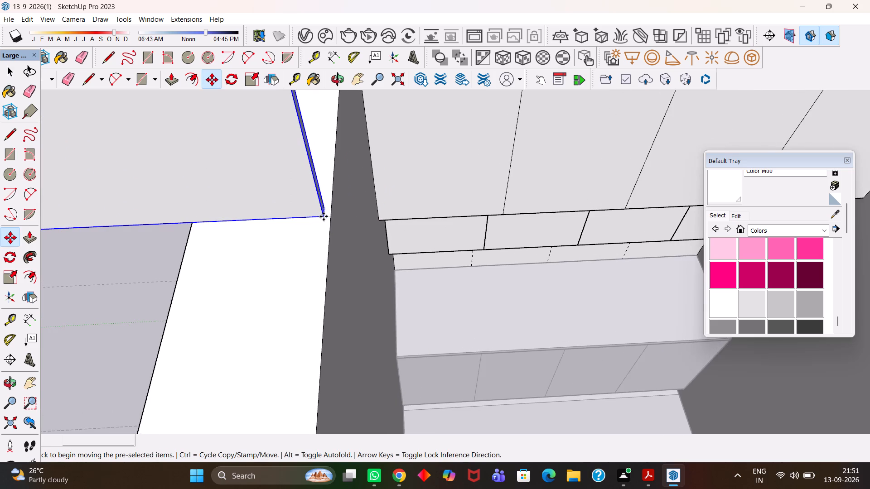
middle_click_drag(328, 209, 325, 229)
middle_click(325, 229)
scroll(325, 229, "up", 2)
key("m")
left_click(327, 202)
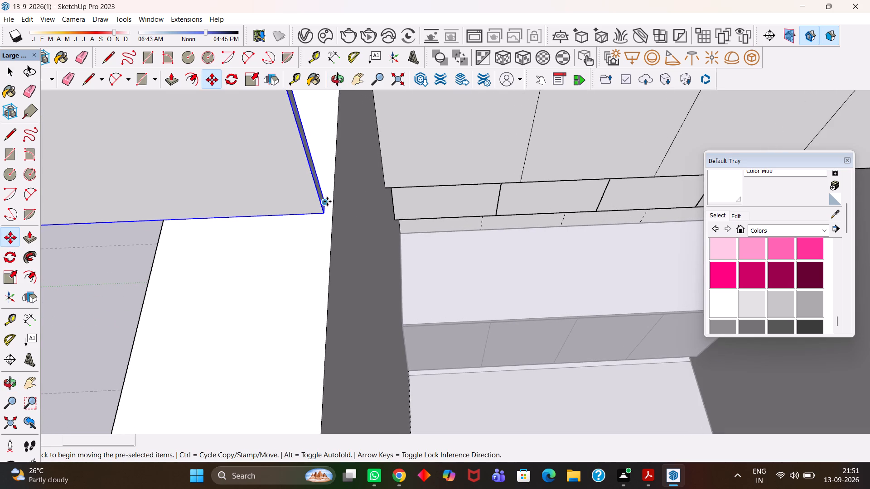
key("h")
scroll(382, 201, "down", 4)
left_click_drag(454, 176, 423, 230)
key("Escape")
scroll(423, 230, "up", 1)
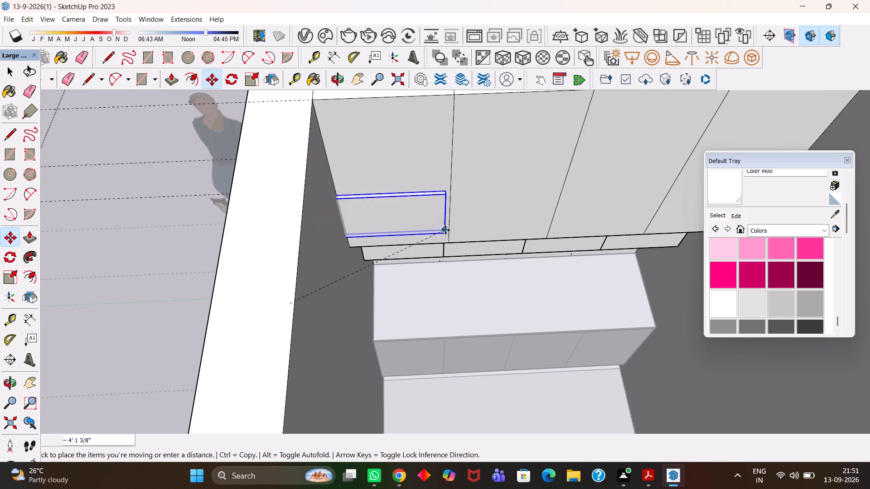
left_click(447, 240)
Extrude the copied shutter's top face up to the top edge of the first storage bay.
scroll(341, 233, "up", 7)
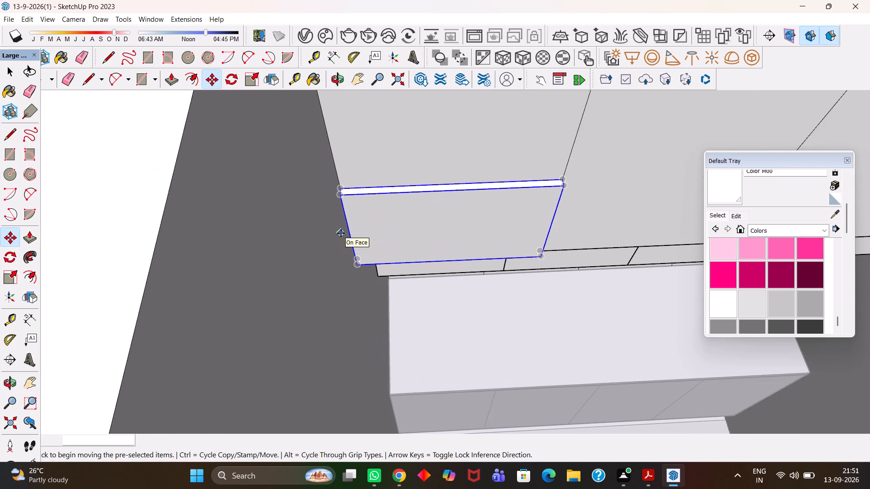
key("s")
scroll(341, 233, "up", 3)
scroll(364, 231, "down", 3)
key("h")
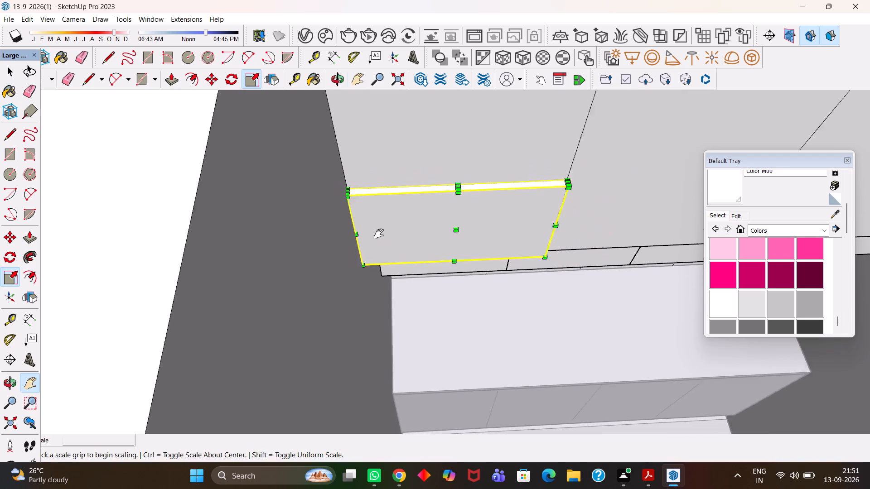
scroll(379, 234, "down", 1)
scroll(406, 186, "up", 4)
left_click_drag(412, 192, 402, 265)
scroll(398, 269, "down", 9)
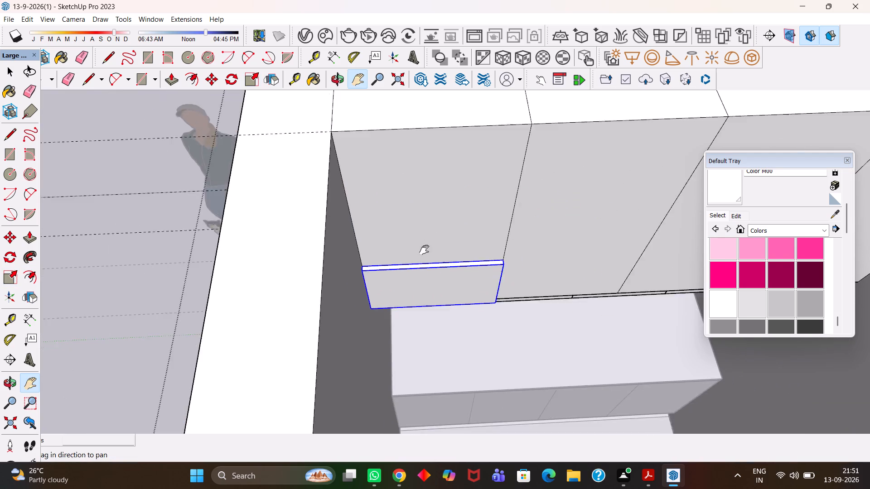
left_click_drag(428, 235, 387, 273)
scroll(388, 291, "up", 3)
key("space")
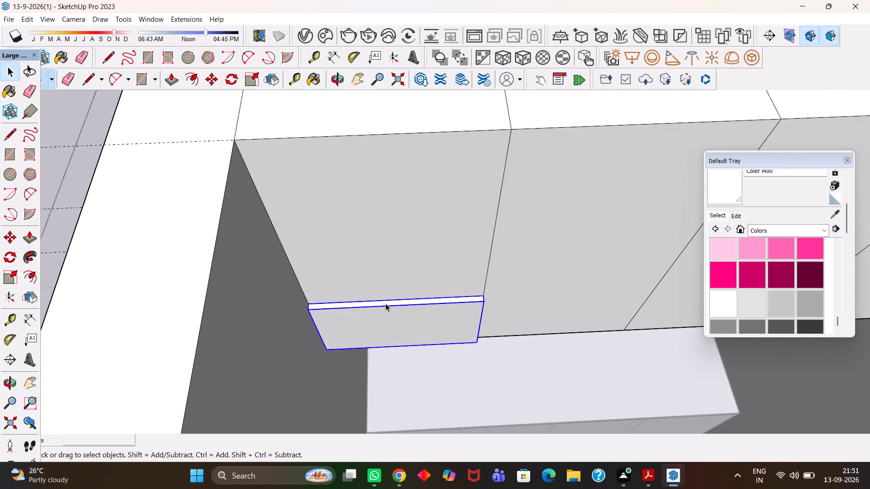
scroll(386, 303, "up", 3)
double_click(385, 302)
left_click(385, 303)
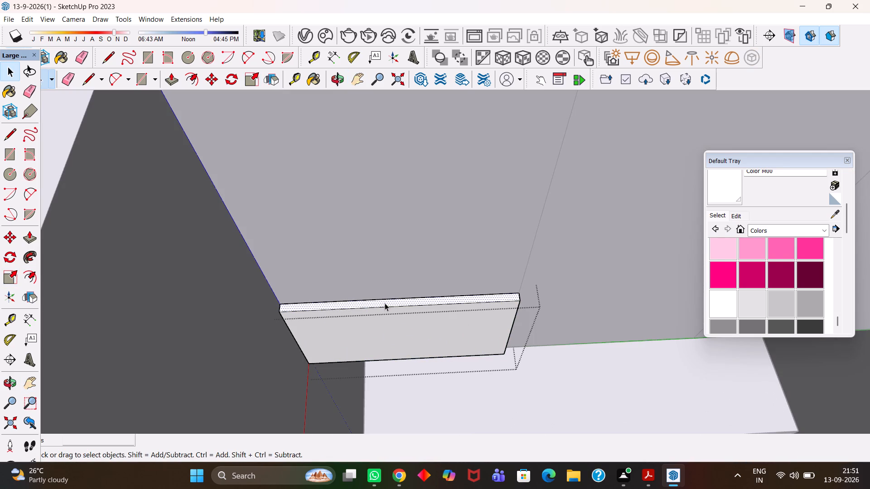
key("p")
left_click(385, 303)
scroll(371, 265, "down", 5)
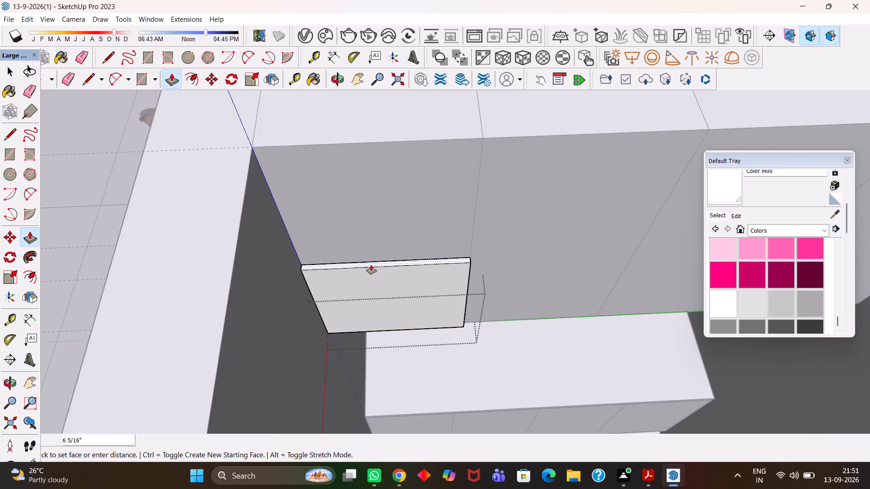
scroll(371, 265, "down", 5)
left_click(371, 196)
scroll(370, 198, "down", 5)
key("space")
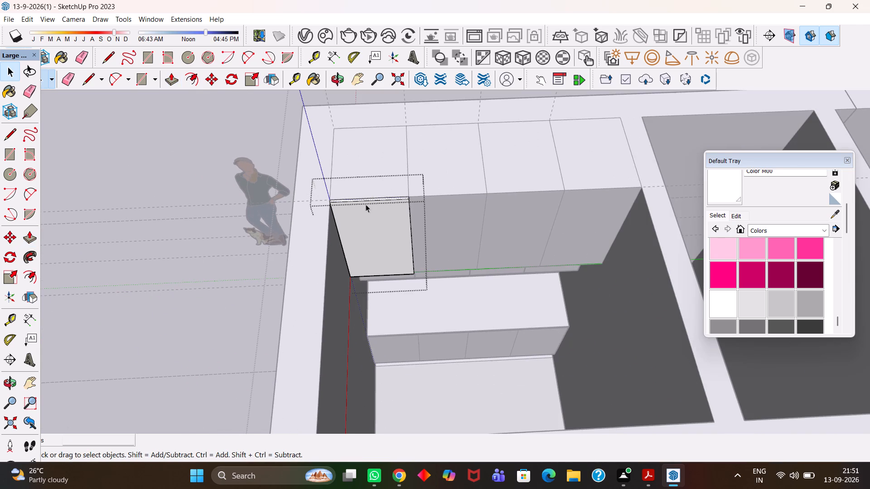
left_click(179, 155)
Copy the full-height shutter 4' 10 1/2" along the storage front onto the fourth bay.
left_click(387, 222)
scroll(388, 214, "up", 2)
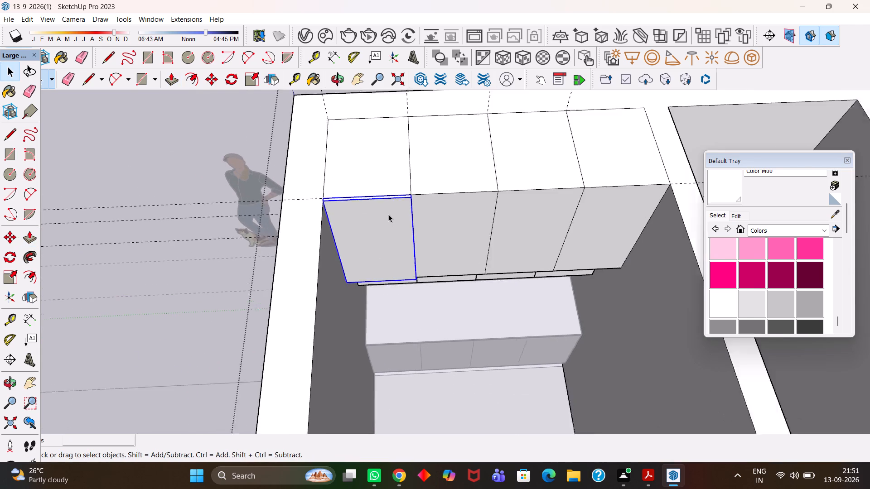
scroll(388, 214, "up", 2)
middle_click_drag(398, 234, 404, 256)
scroll(402, 249, "up", 3)
key("m")
left_click(434, 239)
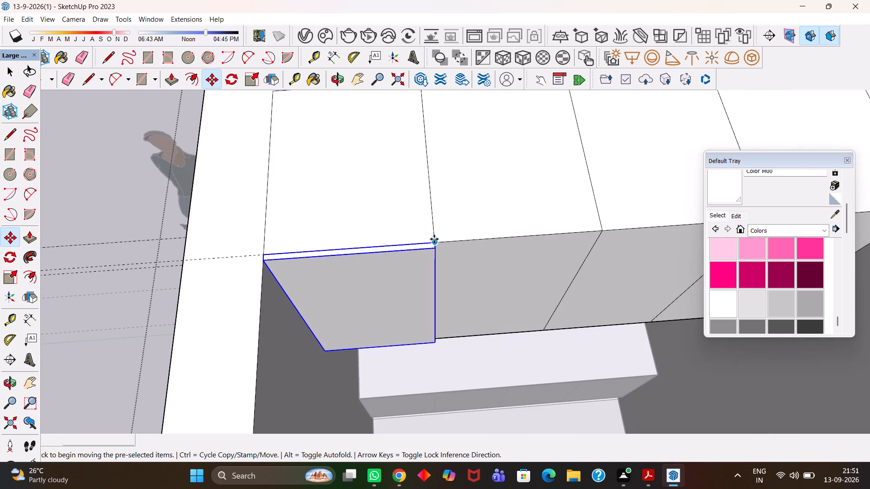
key("h")
scroll(468, 230, "down", 5)
left_click_drag(534, 217, 431, 243)
left_click_drag(480, 244, 478, 246)
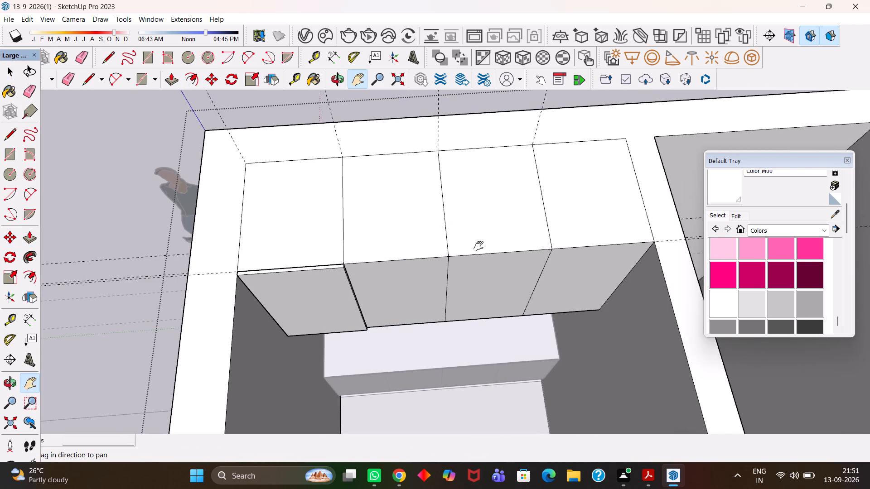
left_click_drag(478, 246, 415, 249)
key("Escape")
left_click(589, 246)
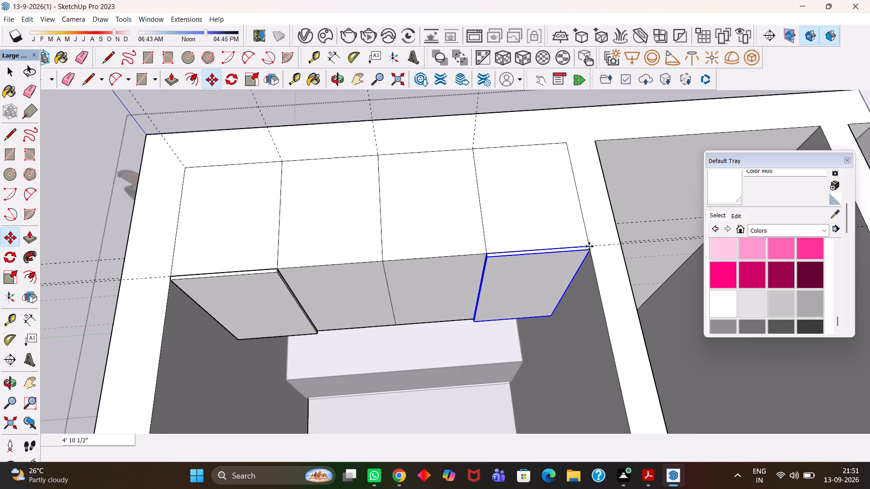
scroll(523, 258, "up", 4)
scroll(463, 268, "up", 4)
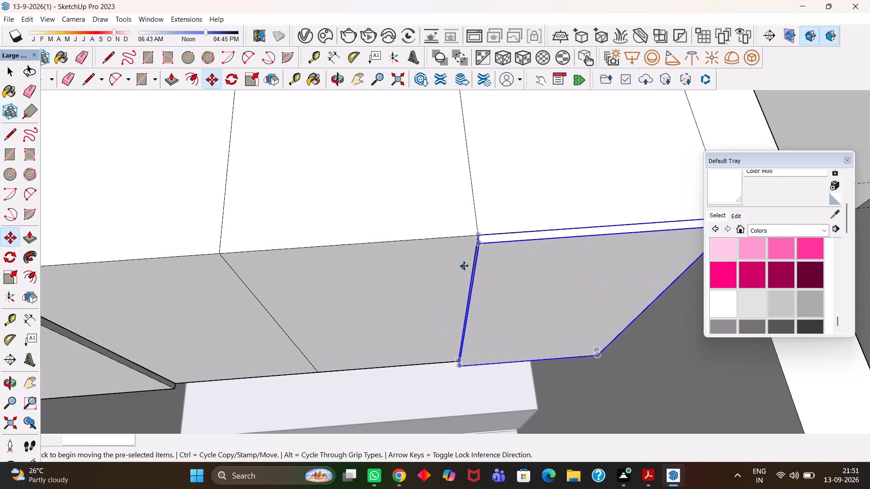
Divide the shutter copy distance by 3 so that equally spaced shutters fill the second and third storage bays.
scroll(465, 265, "down", 8)
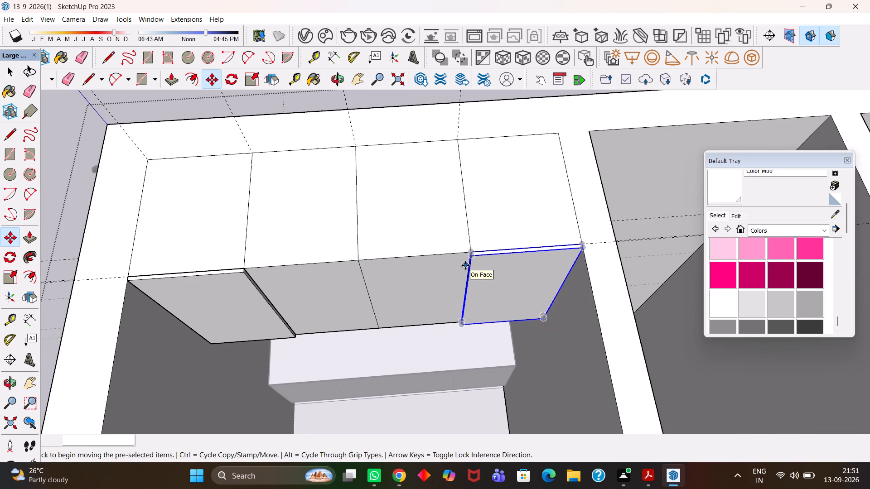
key("slash")
key("3")
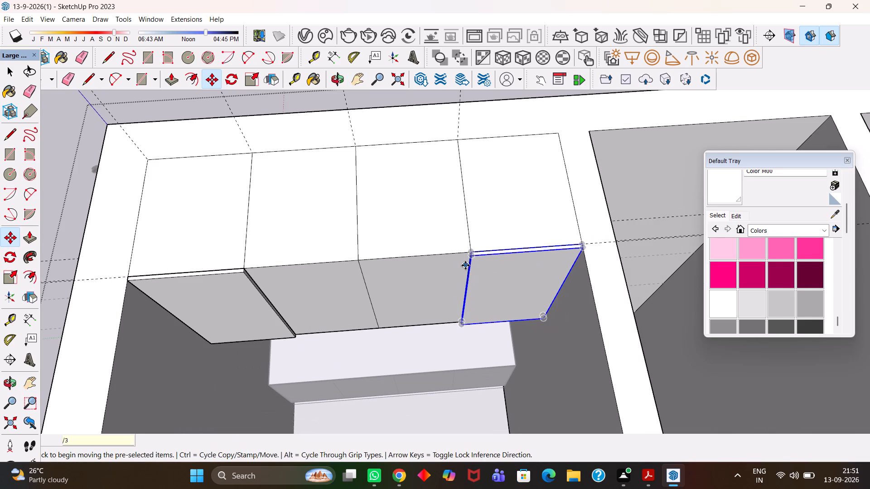
key("Return")
Examine the row of full-height shutters along the front of the corner room's four-bay storage.
key("h")
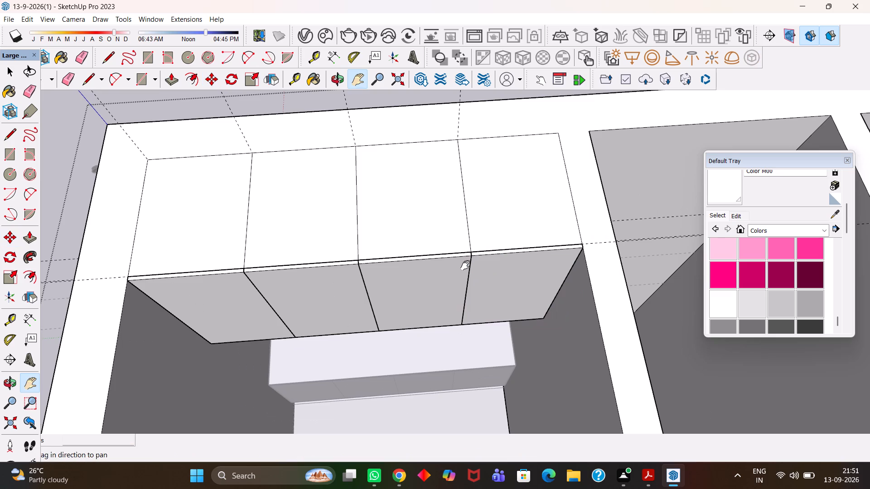
scroll(445, 270, "down", 6)
scroll(417, 288, "up", 2)
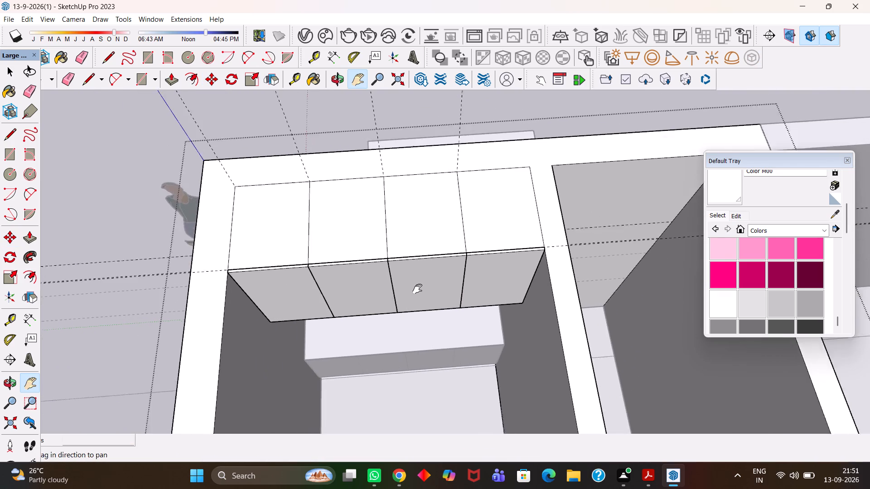
scroll(417, 289, "up", 2)
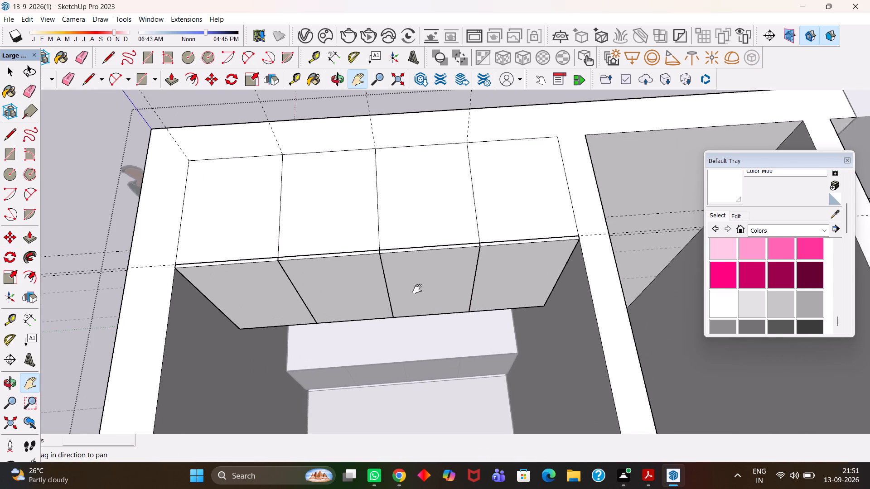
scroll(417, 289, "up", 1)
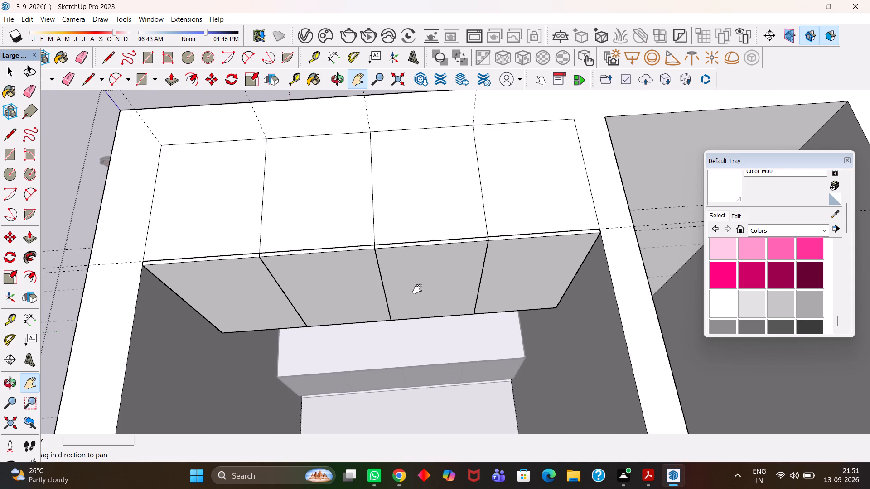
scroll(417, 289, "up", 1)
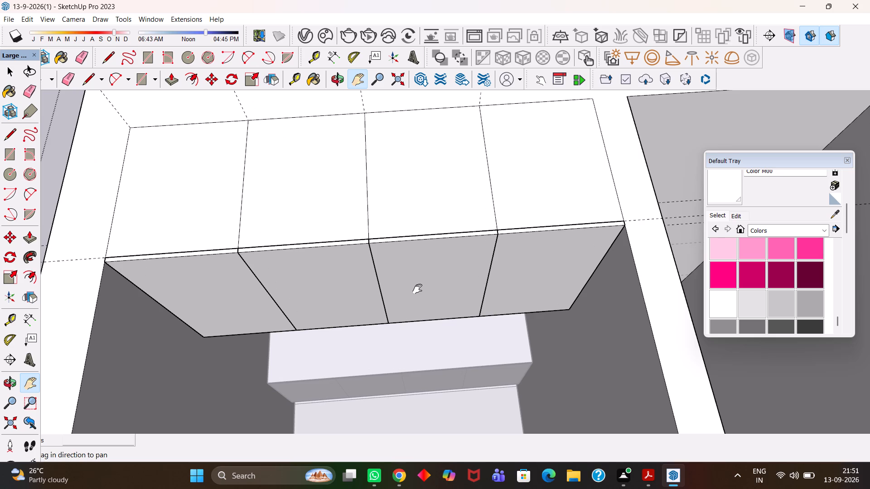
scroll(417, 289, "up", 1)
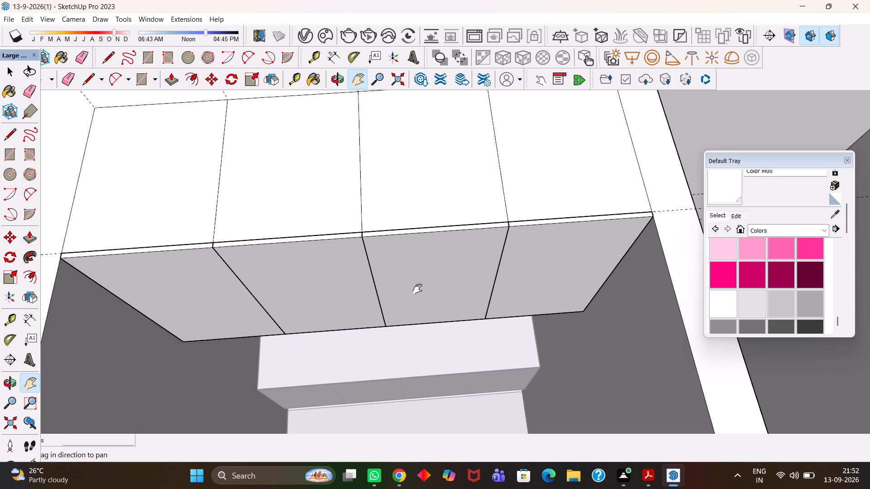
scroll(417, 289, "up", 1)
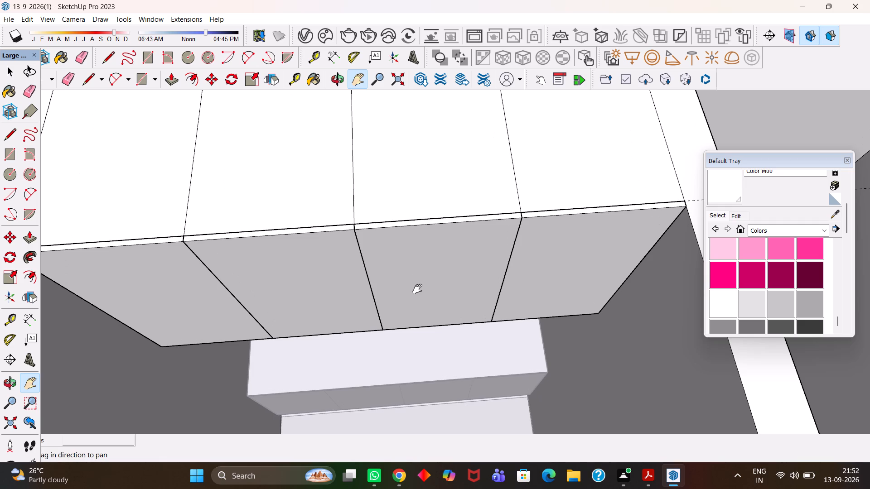
scroll(417, 289, "up", 1)
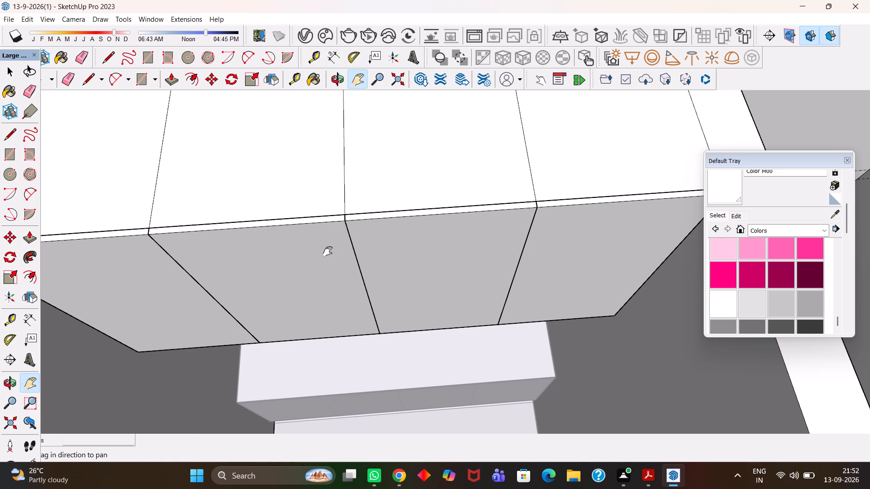
scroll(328, 251, "down", 3)
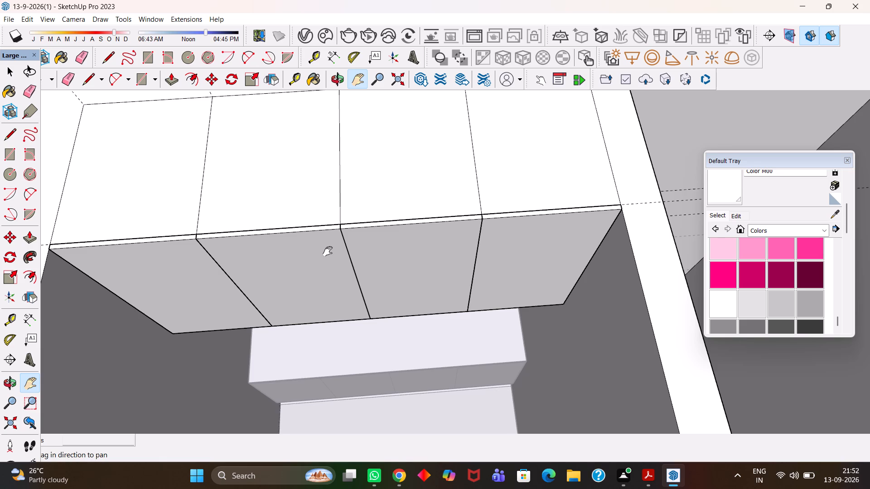
scroll(328, 251, "up", 1)
scroll(328, 251, "down", 1)
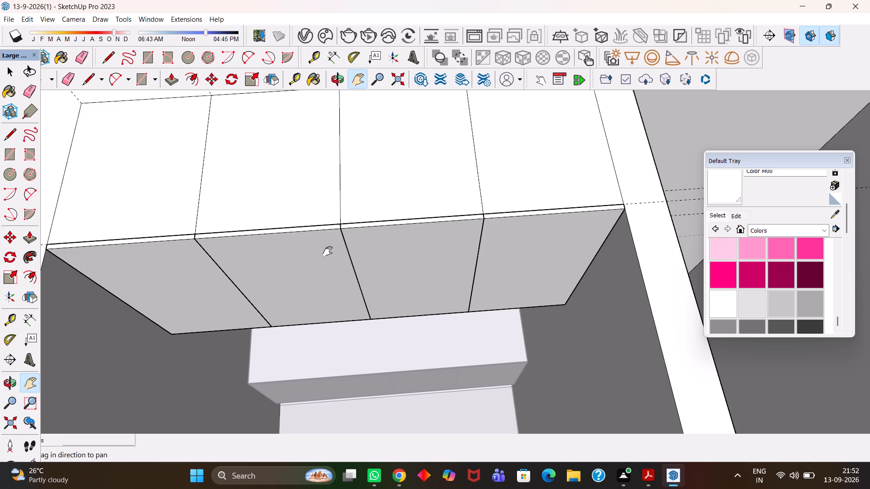
scroll(328, 251, "up", 1)
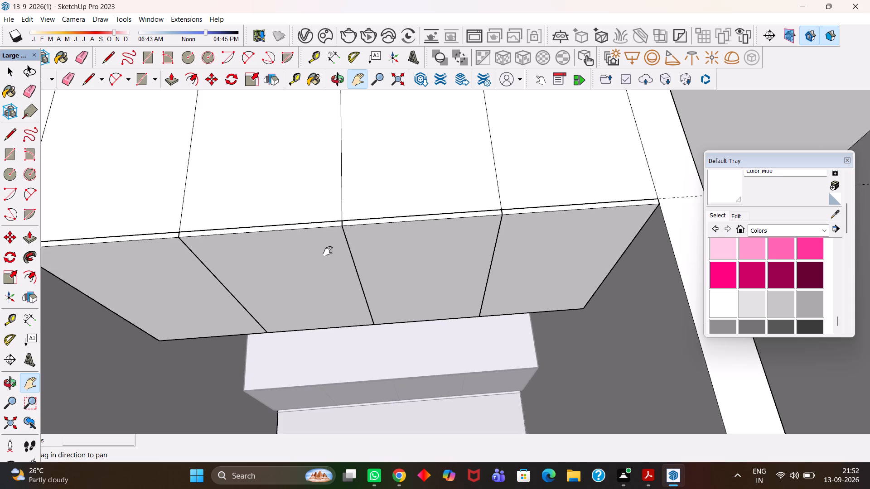
left_click_drag(324, 238, 378, 266)
scroll(377, 258, "down", 4)
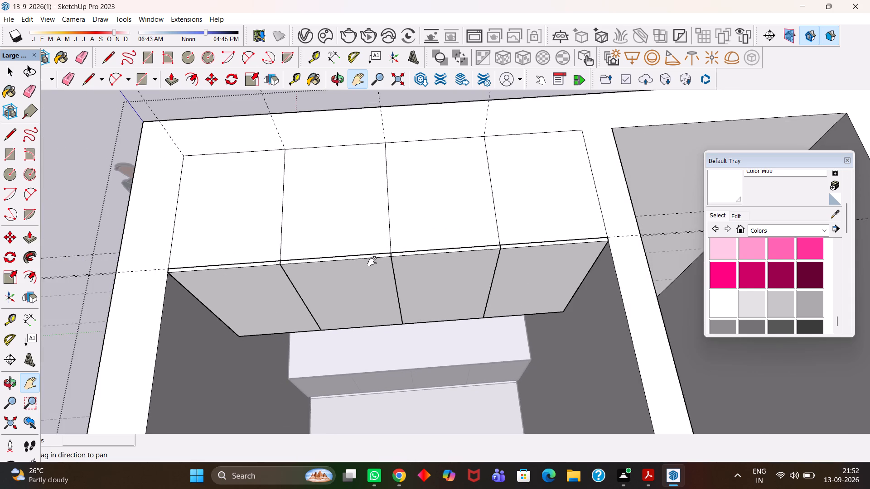
scroll(372, 261, "down", 3)
left_click_drag(338, 266, 449, 275)
scroll(445, 273, "down", 3)
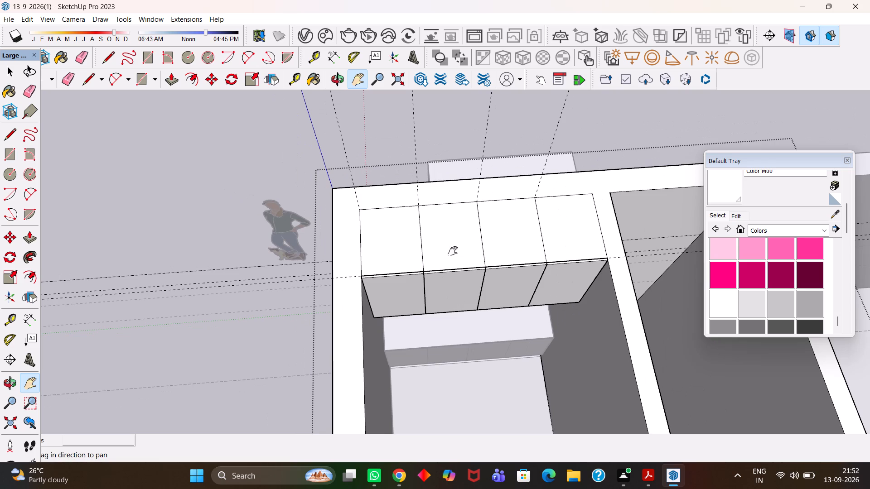
Close the group that is open for editing.
key("space")
left_click(246, 183)
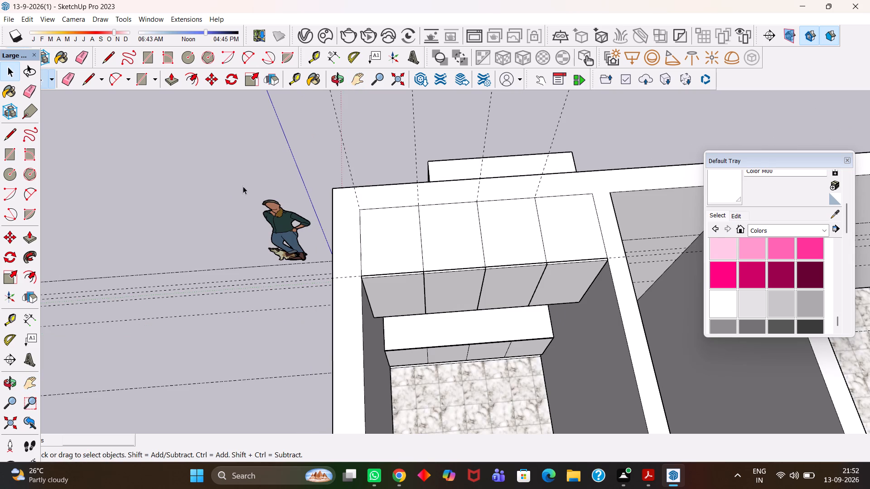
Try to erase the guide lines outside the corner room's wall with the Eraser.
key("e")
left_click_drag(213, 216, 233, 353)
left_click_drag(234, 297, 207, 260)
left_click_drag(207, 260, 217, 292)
Open the group containing the guides and delete the guide line nearest the green axis, at the scale figure's feet.
scroll(218, 292, "up", 3)
key("h")
left_click_drag(218, 292, 327, 244)
scroll(328, 243, "down", 3)
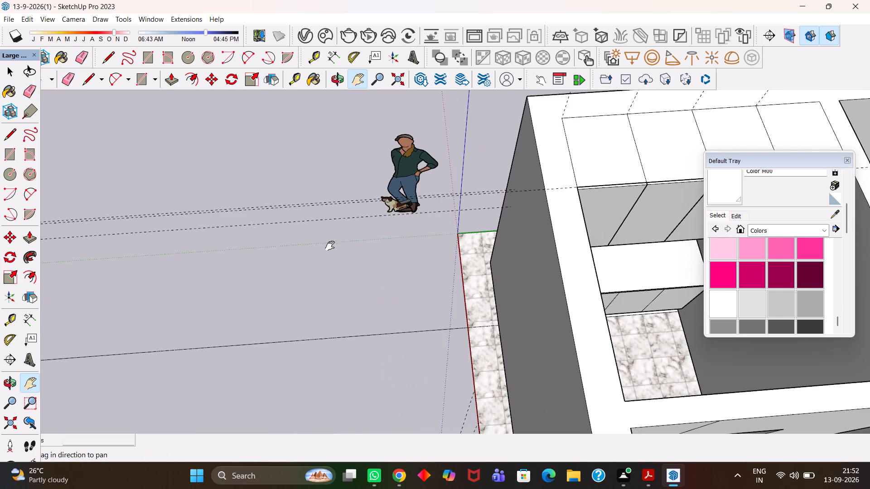
scroll(321, 265, "up", 4)
key("e")
key("space")
double_click(311, 202)
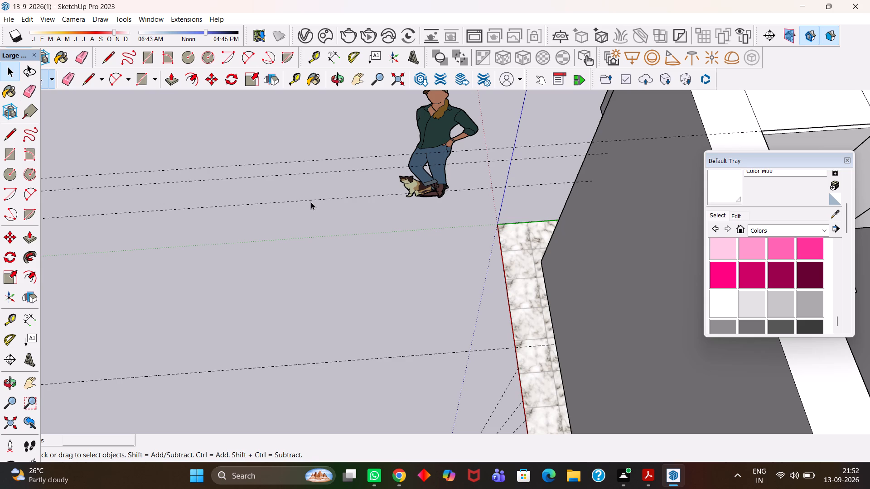
left_click(311, 201)
left_click(311, 201)
left_click(311, 201)
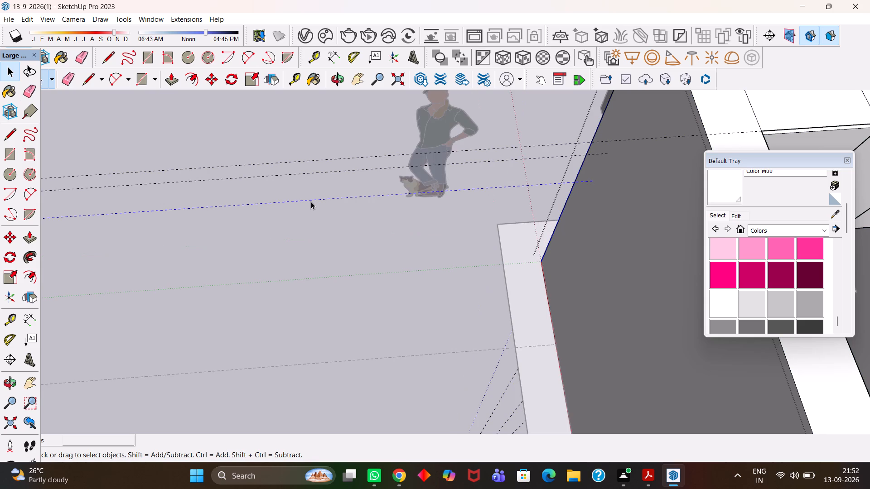
key("Delete")
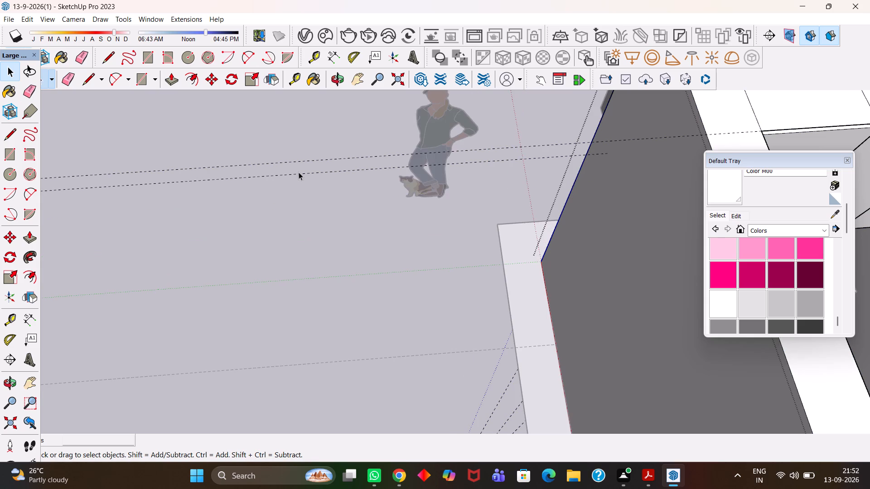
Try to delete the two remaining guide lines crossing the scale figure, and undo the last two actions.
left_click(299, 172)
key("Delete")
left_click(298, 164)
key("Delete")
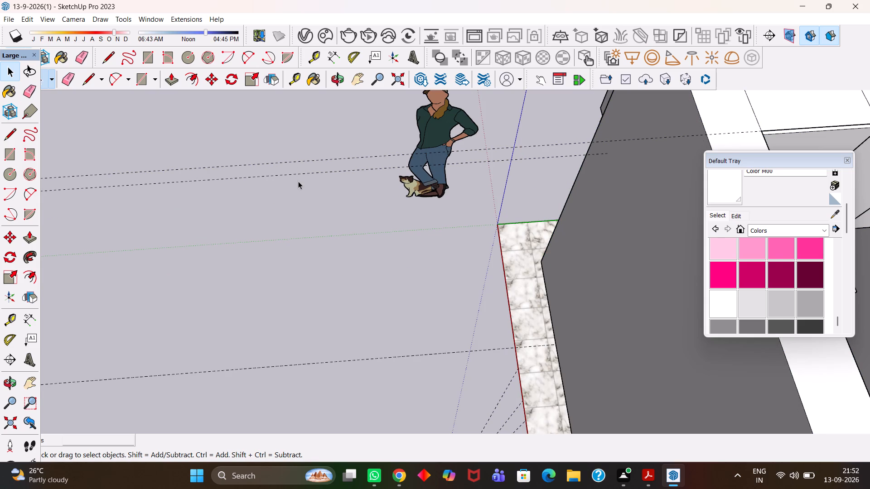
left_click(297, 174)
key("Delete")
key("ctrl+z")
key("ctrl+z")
Close the group containing the guides, leaving it unselected outside the house.
scroll(324, 221, "down", 7)
key("h")
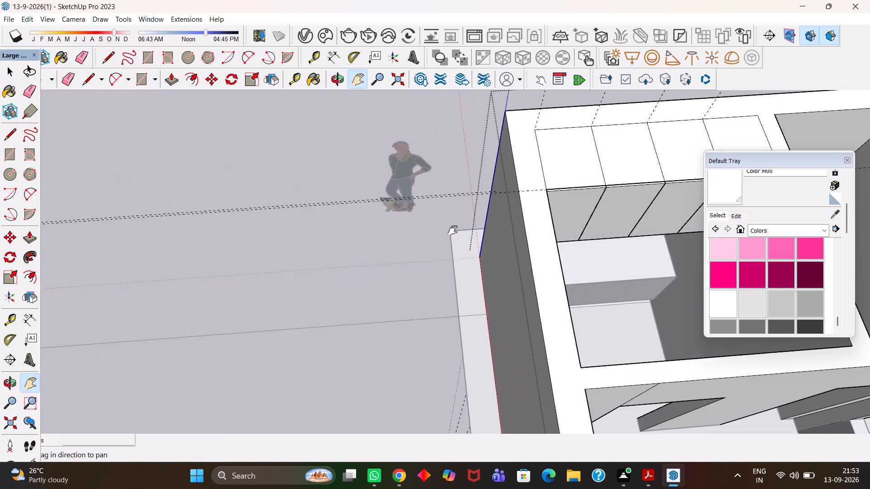
left_click_drag(453, 228, 333, 270)
key("space")
double_click(196, 198)
Examine the whole furnished house from several angles, including the corner storage, the pink wardrobe and the TV wall.
scroll(415, 261, "down", 8)
key("h")
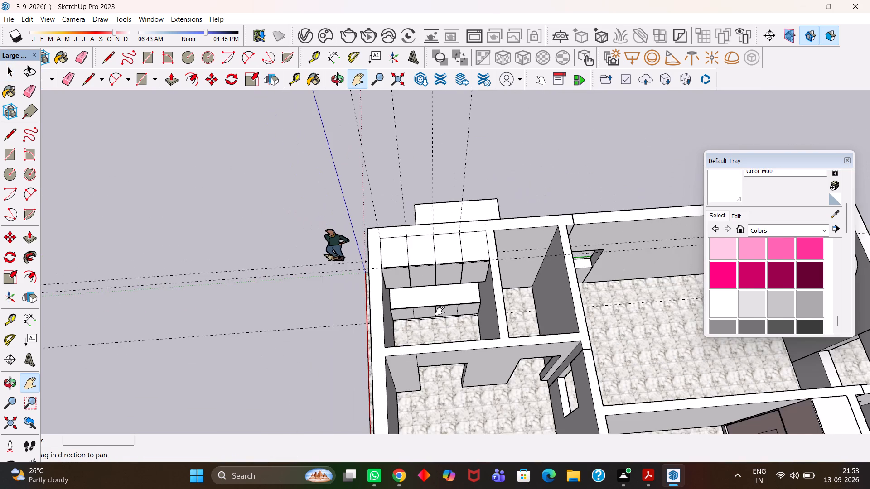
left_click_drag(445, 315, 359, 191)
scroll(327, 225, "down", 7)
scroll(341, 269, "up", 7)
middle_click_drag(366, 281, 523, 241)
middle_click_drag(411, 291, 467, 222)
scroll(461, 235, "up", 1)
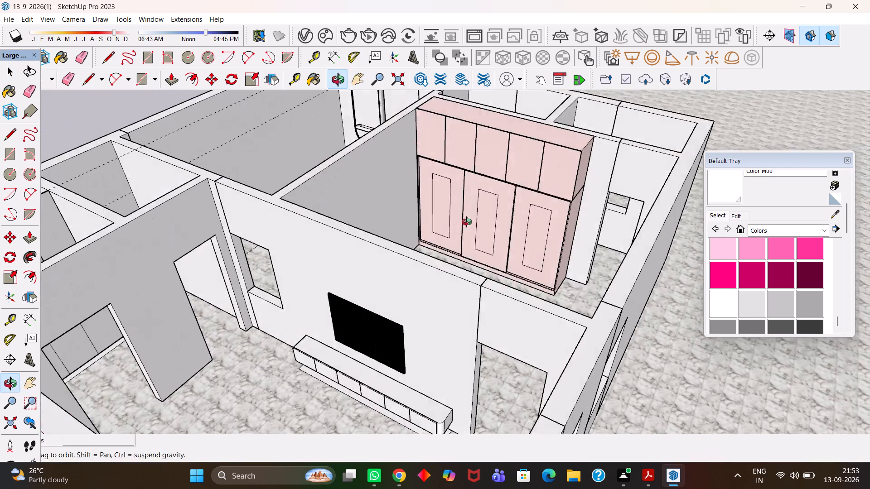
middle_click_drag(467, 222, 480, 238)
scroll(491, 252, "down", 7)
key("h")
scroll(480, 289, "up", 5)
middle_click(431, 292)
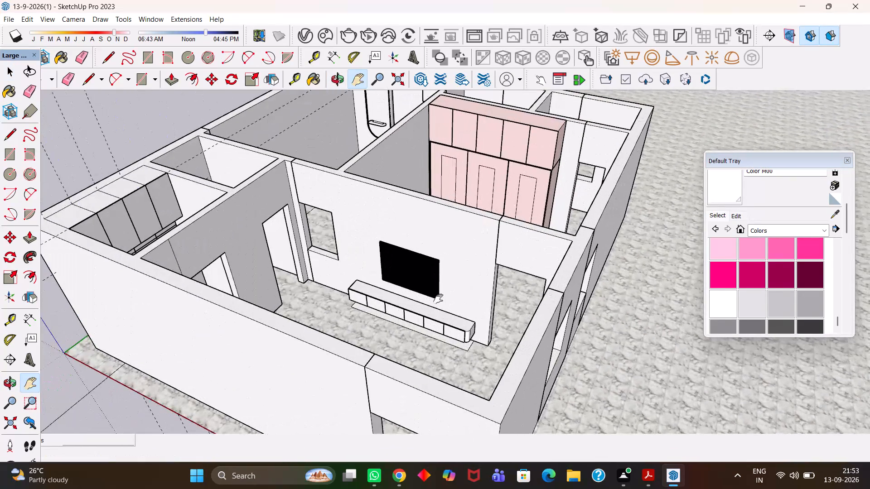
scroll(435, 295, "up", 2)
scroll(418, 259, "down", 6)
scroll(362, 204, "up", 1)
middle_click_drag(412, 261, 427, 278)
middle_click_drag(438, 290, 444, 296)
middle_click_drag(445, 296, 479, 303)
scroll(483, 298, "up", 1)
key("h")
left_click_drag(328, 210, 484, 303)
scroll(438, 260, "down", 4)
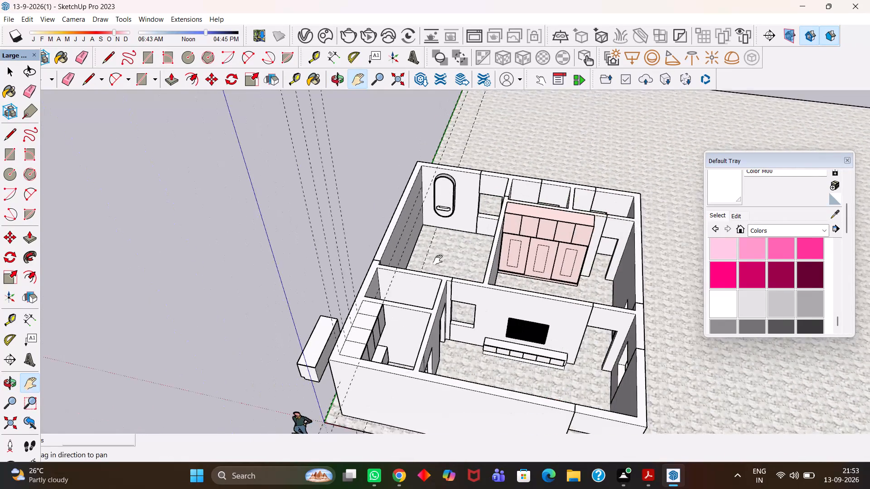
scroll(438, 260, "down", 1)
scroll(532, 275, "up", 5)
middle_click_drag(520, 268, 499, 292)
scroll(499, 292, "up", 4)
left_click_drag(449, 305, 499, 223)
scroll(487, 236, "down", 6)
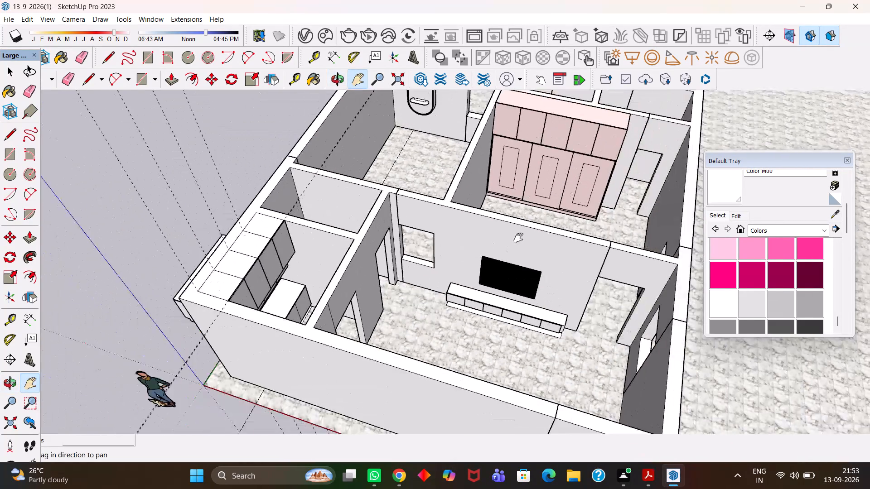
scroll(518, 238, "up", 1)
scroll(517, 239, "down", 3)
scroll(510, 208, "up", 1)
middle_click_drag(507, 228, 498, 218)
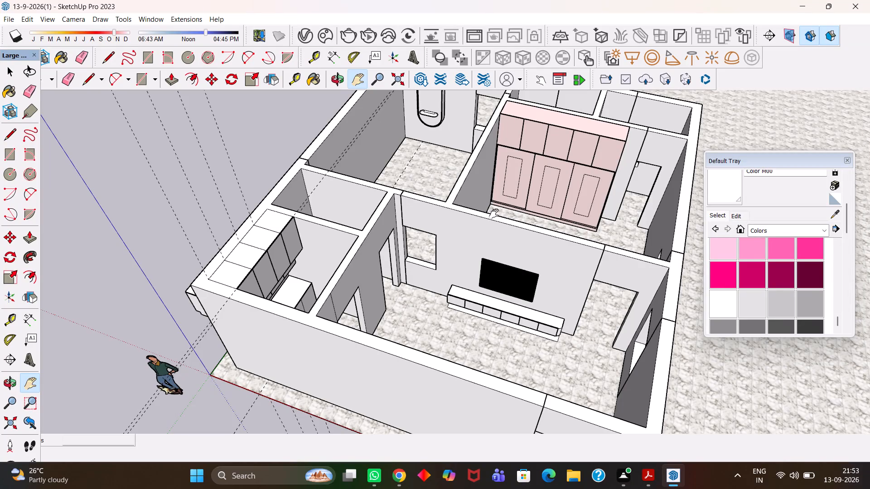
Examine the living room's TV wall, with the black TV panel and low drawer unit, at close range.
scroll(494, 214, "up", 4)
scroll(462, 295, "up", 3)
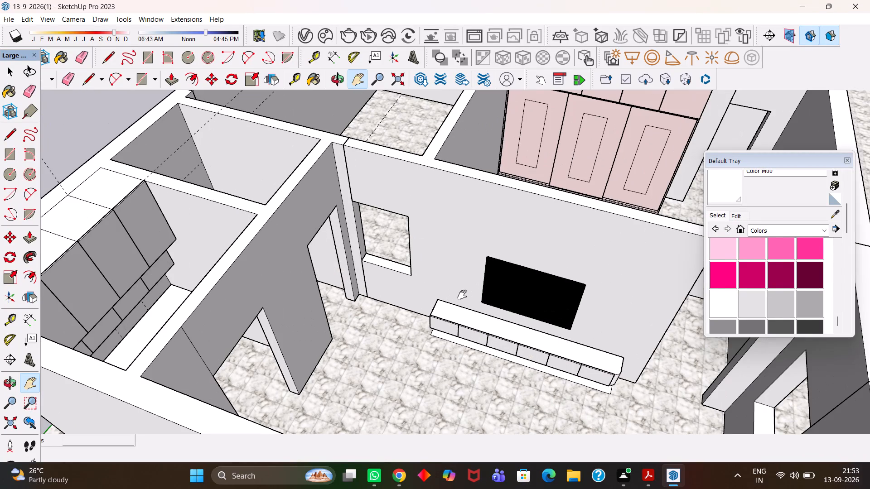
scroll(462, 295, "up", 1)
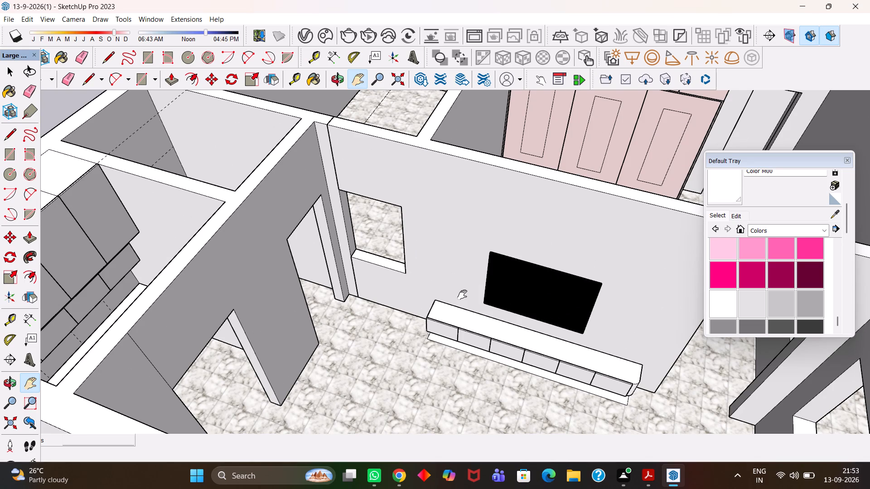
scroll(462, 295, "up", 1)
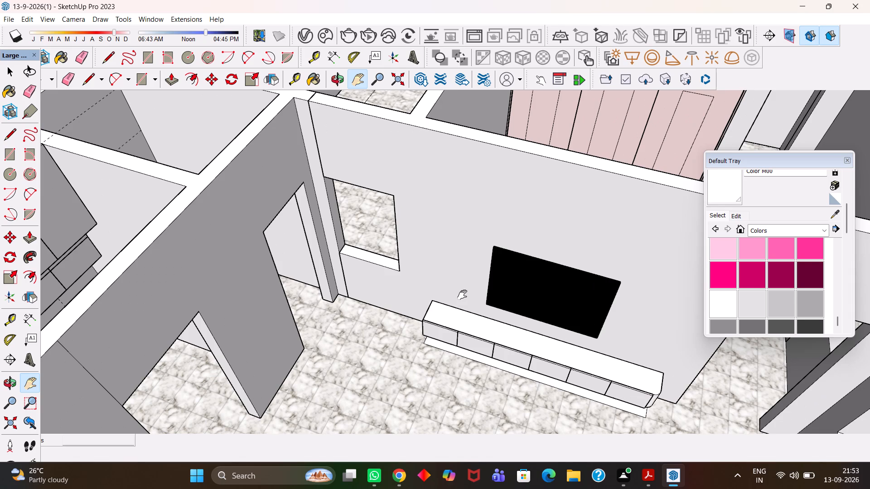
scroll(462, 295, "up", 1)
scroll(462, 295, "down", 1)
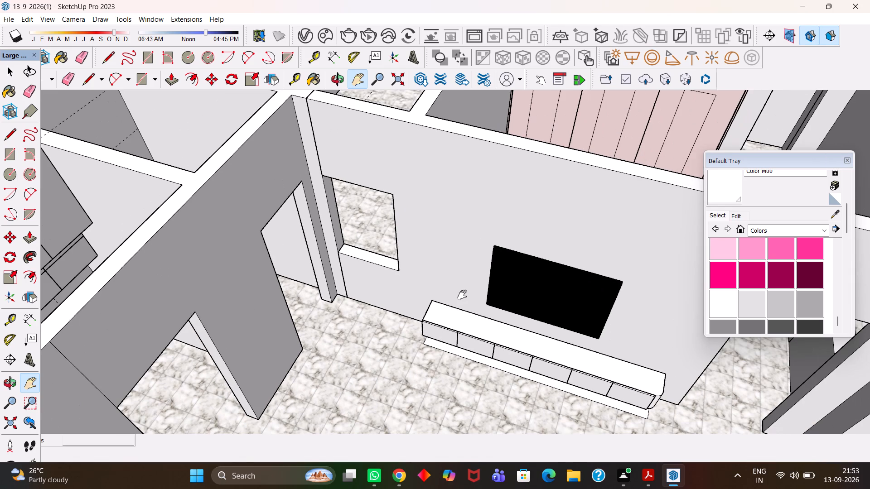
scroll(462, 294, "down", 1)
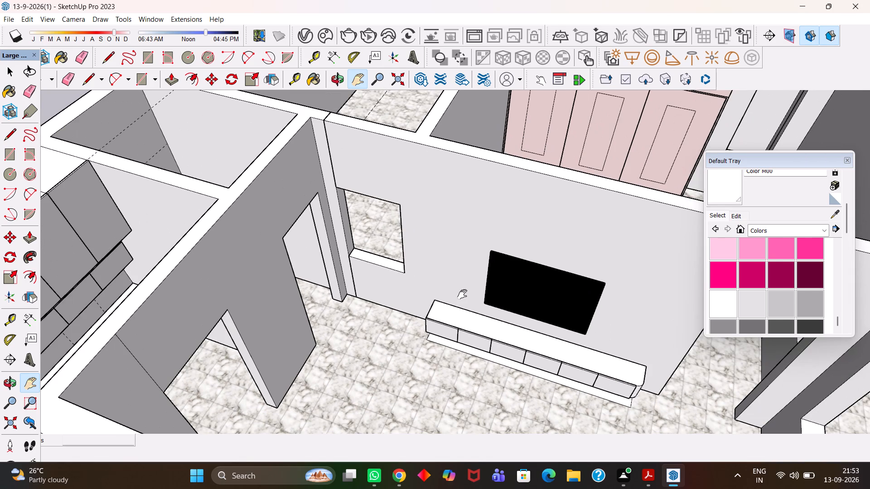
scroll(462, 294, "up", 1)
scroll(462, 294, "down", 1)
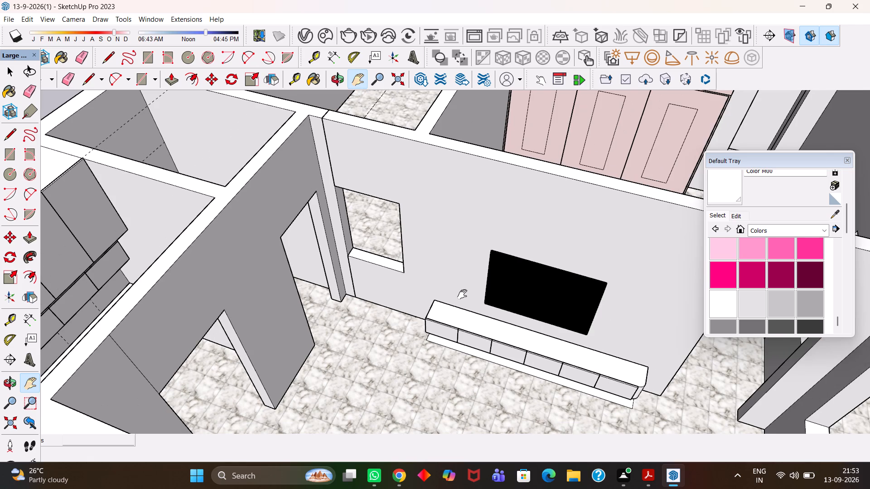
Save the house model.
key("ctrl+s")
key("ctrl+s")
Examine the living room's TV wall and its place in the whole furnished house, both at close range and from overhead.
scroll(461, 294, "up", 1)
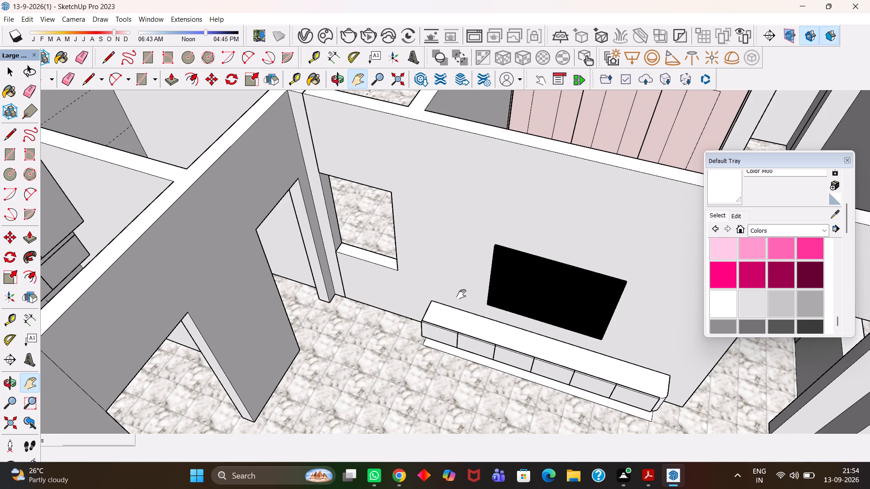
scroll(461, 294, "up", 3)
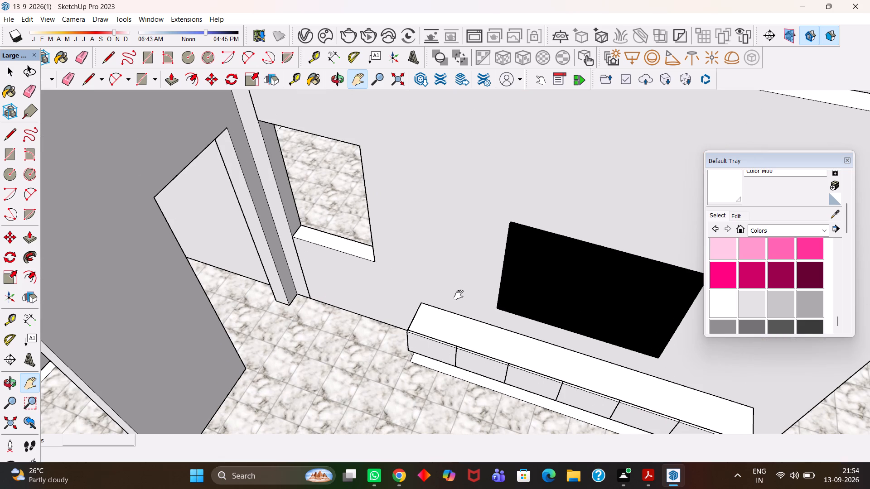
scroll(453, 297, "down", 11)
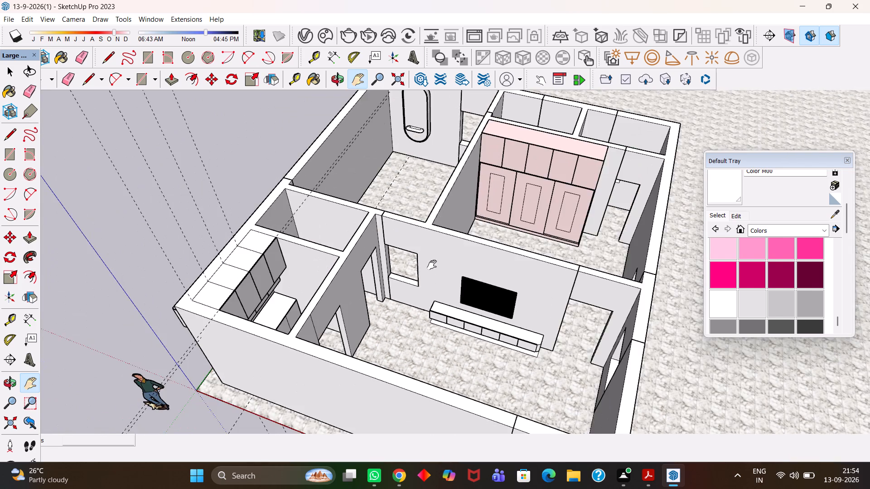
left_click_drag(432, 261, 421, 332)
scroll(416, 327, "down", 5)
middle_click_drag(433, 312, 434, 304)
scroll(434, 303, "up", 4)
scroll(418, 318, "down", 2)
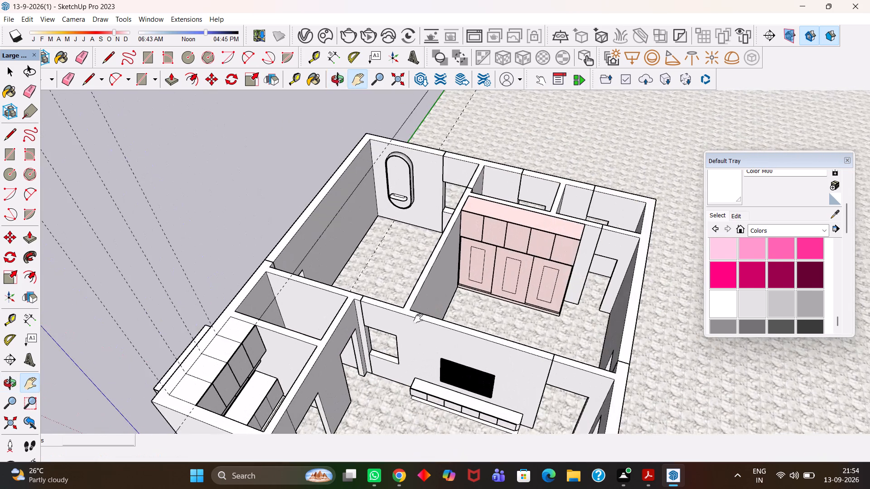
scroll(418, 318, "down", 2)
left_click_drag(420, 338, 423, 271)
scroll(423, 301, "up", 3)
middle_click_drag(402, 280, 402, 269)
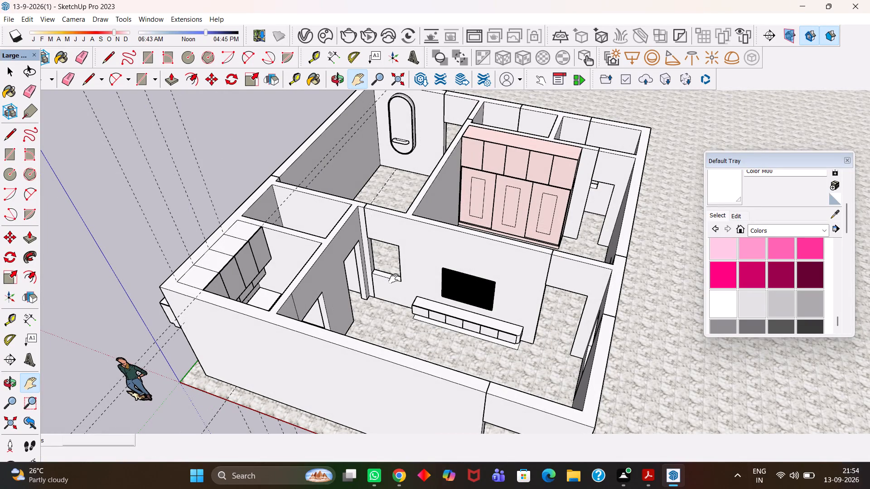
scroll(393, 278, "down", 3)
scroll(393, 278, "up", 1)
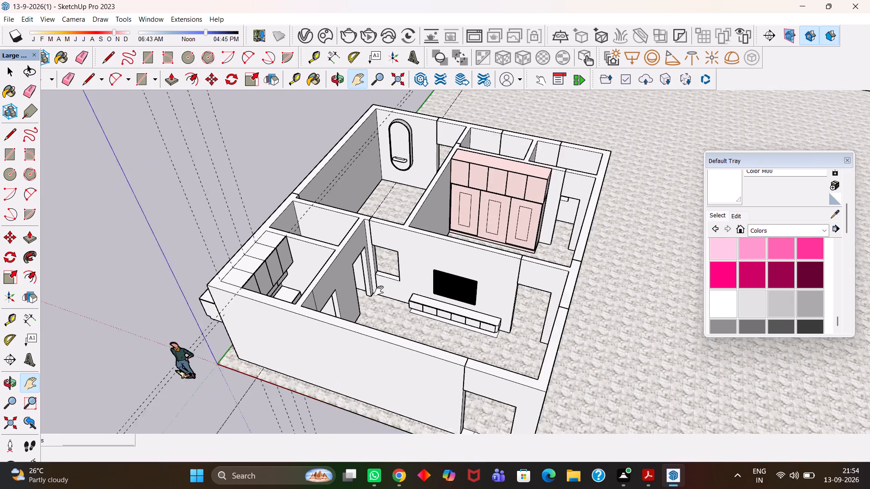
scroll(360, 300, "up", 6)
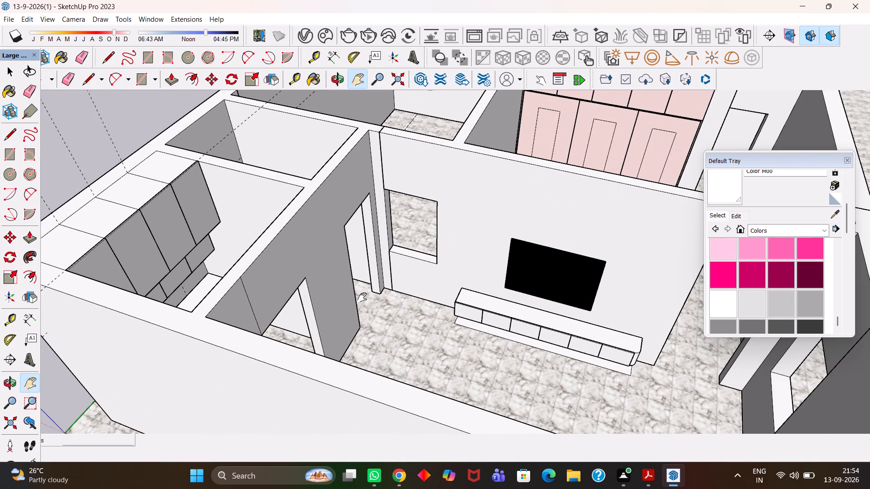
scroll(362, 297, "down", 1)
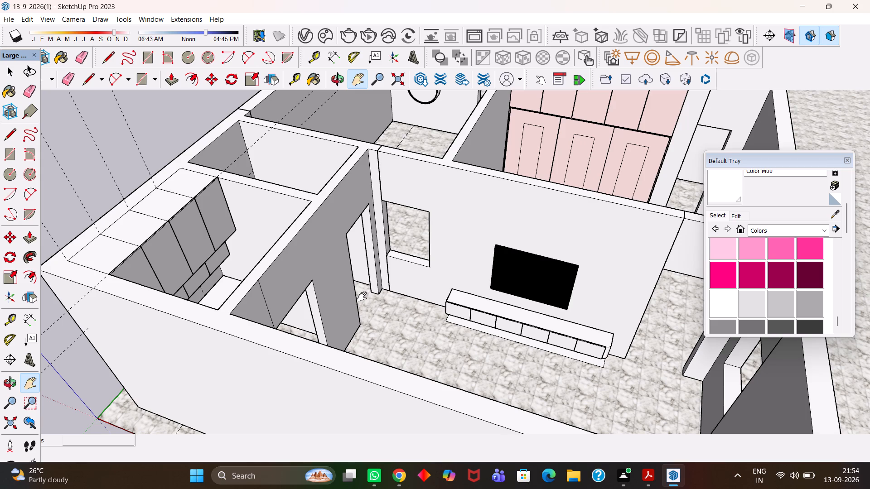
scroll(362, 297, "up", 7)
scroll(406, 289, "down", 3)
middle_click_drag(378, 294, 332, 301)
scroll(375, 315, "down", 3)
scroll(304, 304, "up", 1)
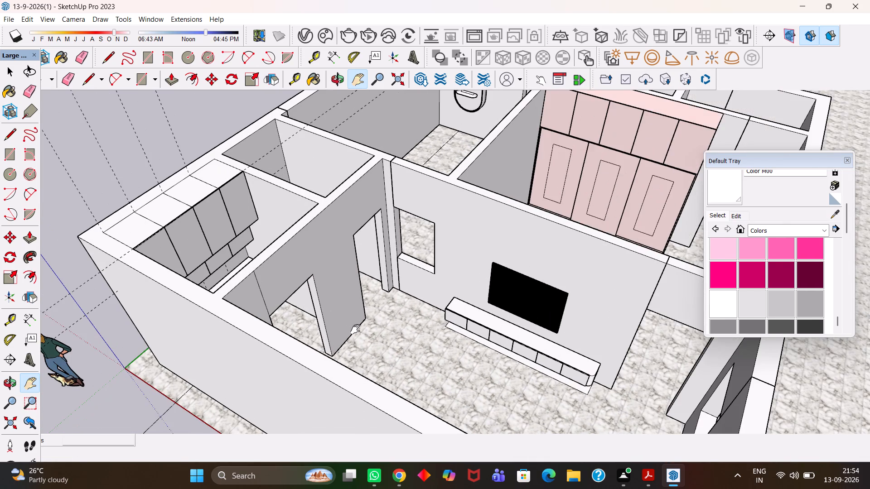
Examine the house from the opposite side, looking at the living room's partition openings, the sofa and the adjoining rooms.
middle_click_drag(336, 313, 274, 272)
scroll(274, 298, "down", 3)
left_click_drag(342, 220, 323, 280)
middle_click_drag(362, 226, 353, 242)
middle_click_drag(333, 278, 280, 336)
middle_click(299, 292)
middle_click_drag(294, 300, 280, 311)
middle_click_drag(280, 311, 270, 326)
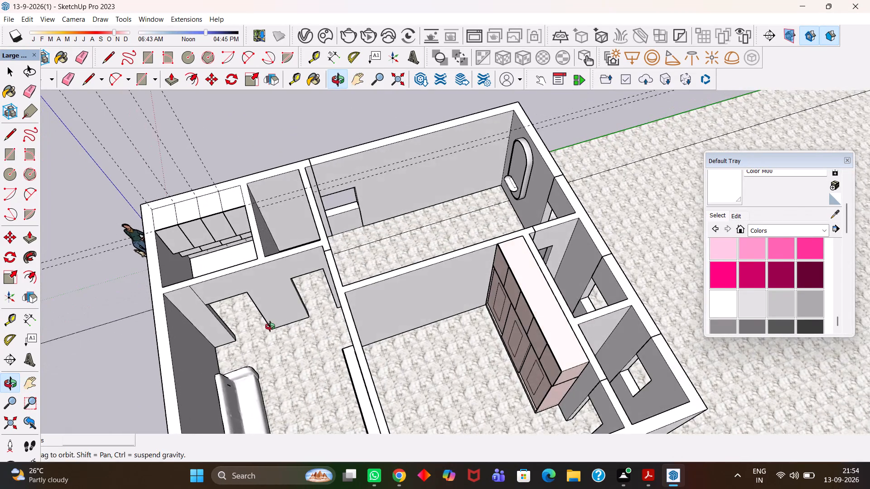
middle_click_drag(270, 326, 270, 327)
middle_click_drag(270, 328, 258, 339)
scroll(251, 307, "up", 3)
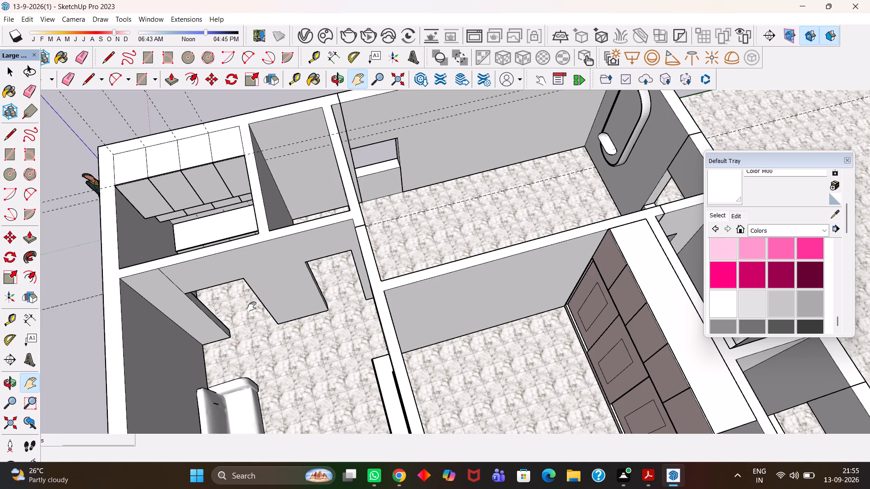
scroll(251, 307, "up", 4)
scroll(246, 309, "down", 4)
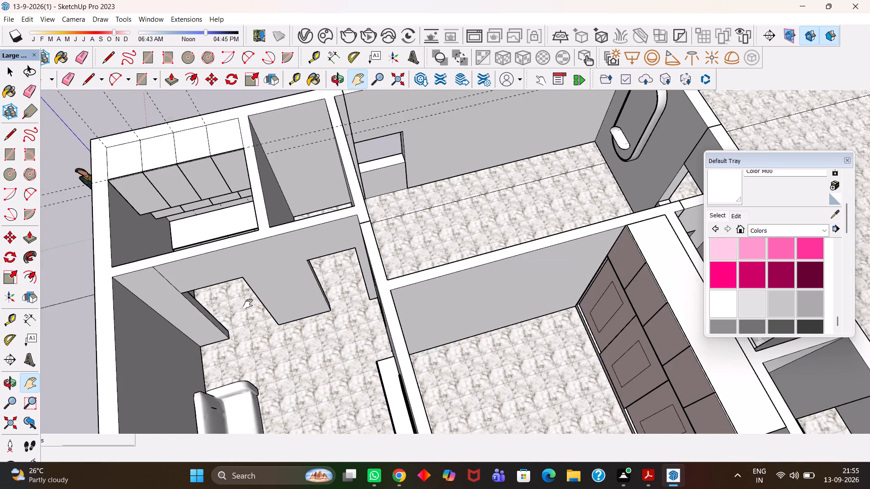
left_click_drag(248, 303, 330, 324)
scroll(362, 333, "up", 2)
middle_click_drag(391, 351, 315, 314)
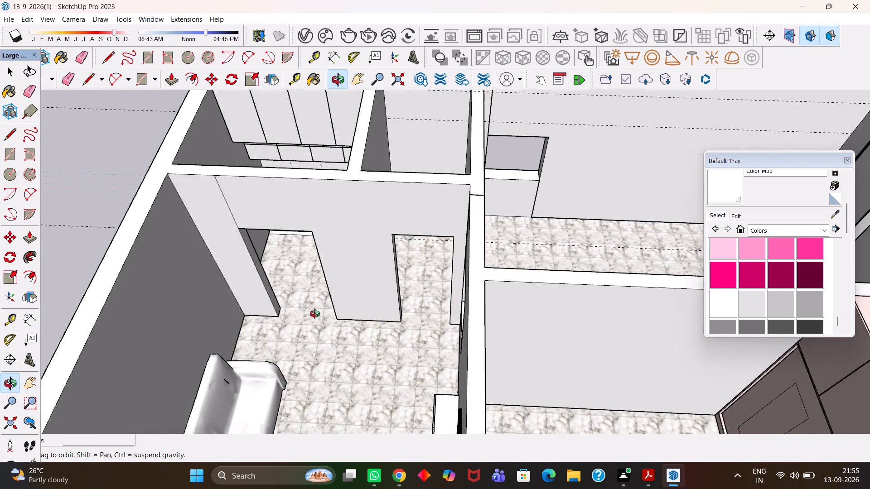
middle_click_drag(315, 314, 315, 315)
middle_click_drag(315, 315, 319, 319)
scroll(319, 319, "up", 1)
Examine the small corner room's overhead storage shutters and the low counter unit from above and from the front.
left_click_drag(307, 303, 373, 375)
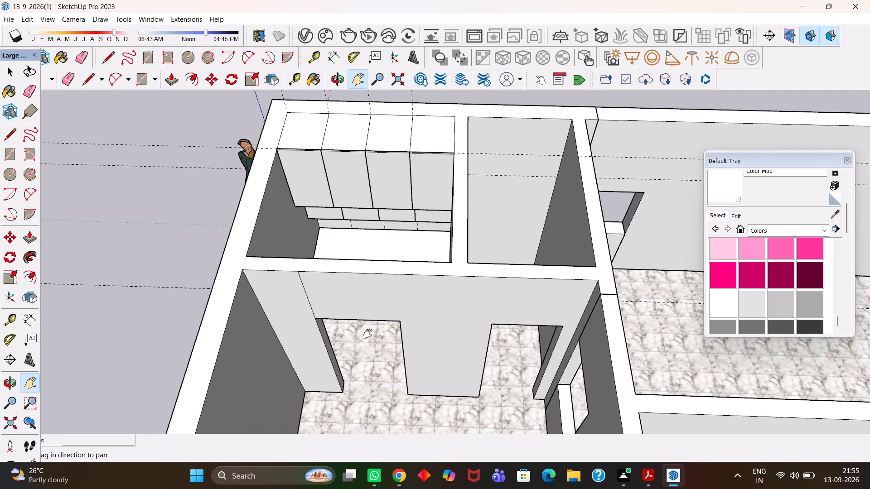
scroll(360, 259, "up", 5)
scroll(363, 256, "down", 5)
scroll(360, 245, "up", 2)
scroll(360, 244, "down", 5)
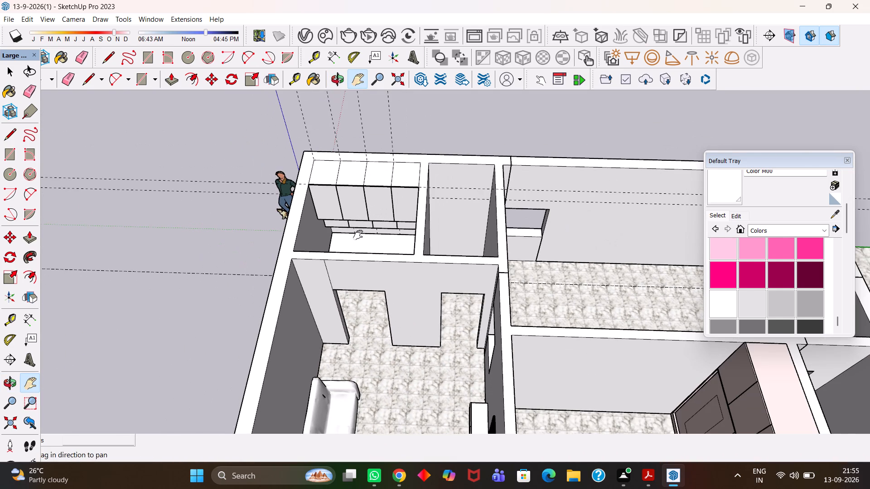
scroll(358, 235, "up", 3)
middle_click_drag(358, 230, 372, 285)
scroll(365, 251, "up", 4)
left_click_drag(352, 248, 363, 266)
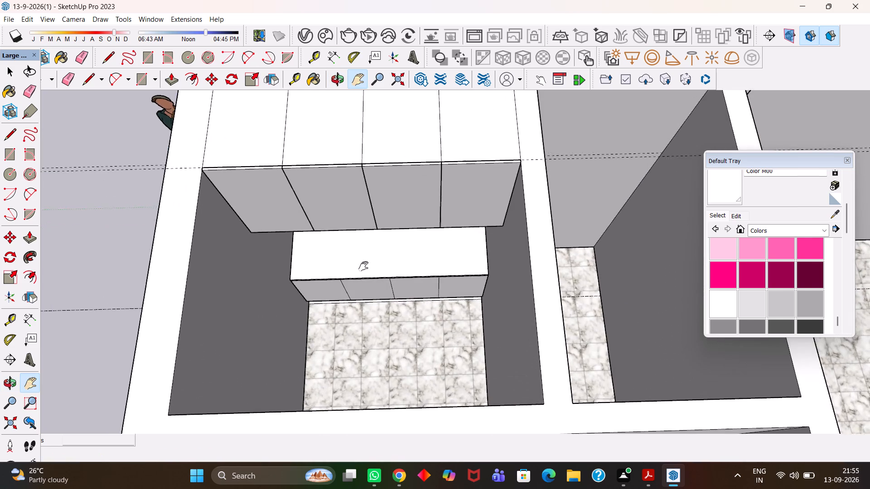
left_click_drag(363, 266, 397, 310)
scroll(394, 311, "down", 6)
middle_click(395, 266)
scroll(395, 266, "up", 2)
scroll(394, 281, "down", 2)
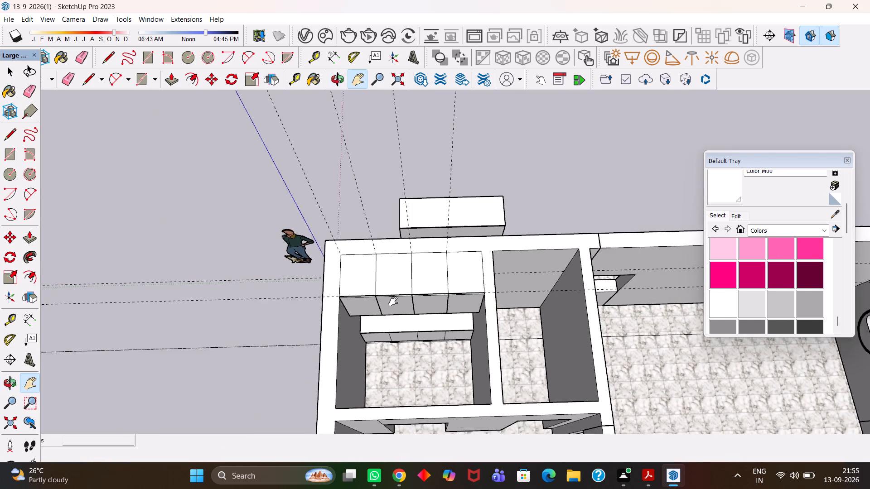
scroll(393, 301, "down", 1)
scroll(403, 326, "up", 1)
middle_click_drag(403, 326, 388, 223)
scroll(388, 223, "up", 1)
middle_click(388, 223)
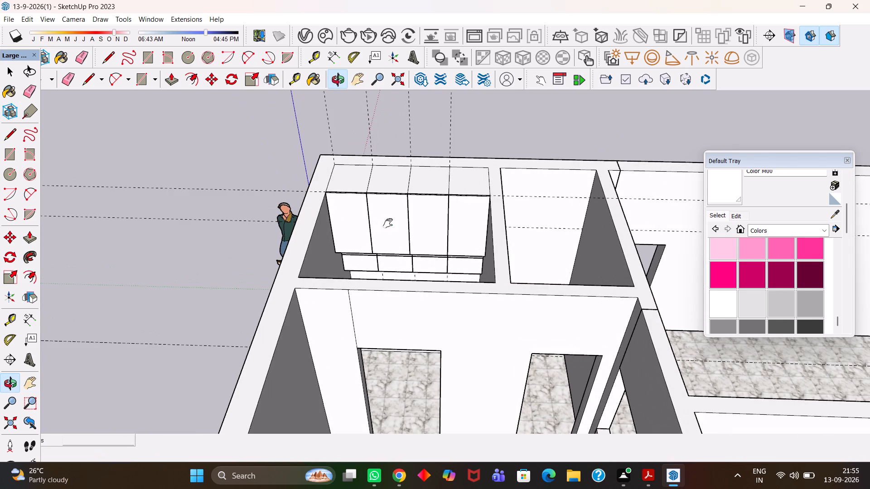
scroll(391, 244, "down", 4)
left_click_drag(403, 229, 456, 321)
middle_click_drag(433, 311, 443, 332)
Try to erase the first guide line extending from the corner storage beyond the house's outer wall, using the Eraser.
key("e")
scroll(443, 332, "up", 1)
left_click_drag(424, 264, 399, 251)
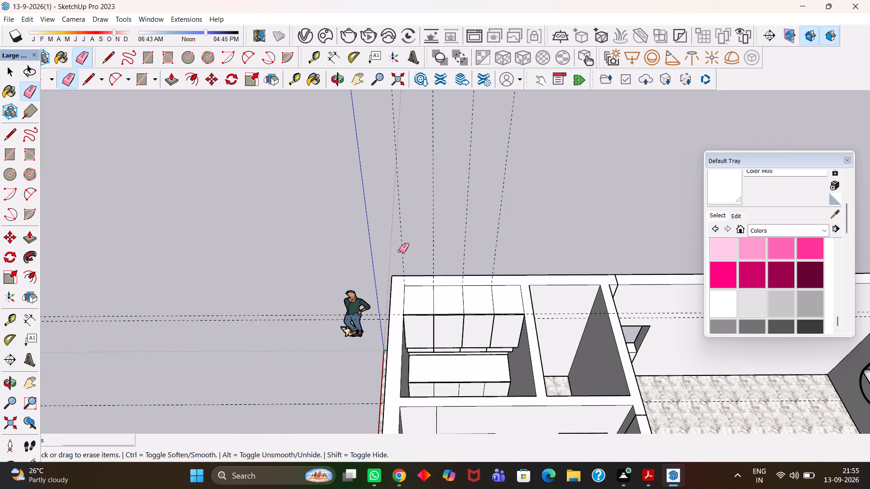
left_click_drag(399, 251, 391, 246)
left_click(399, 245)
Open the corner storage group and delete the two guide lines nearest the scale figure that extend beyond the outer wall.
key("space")
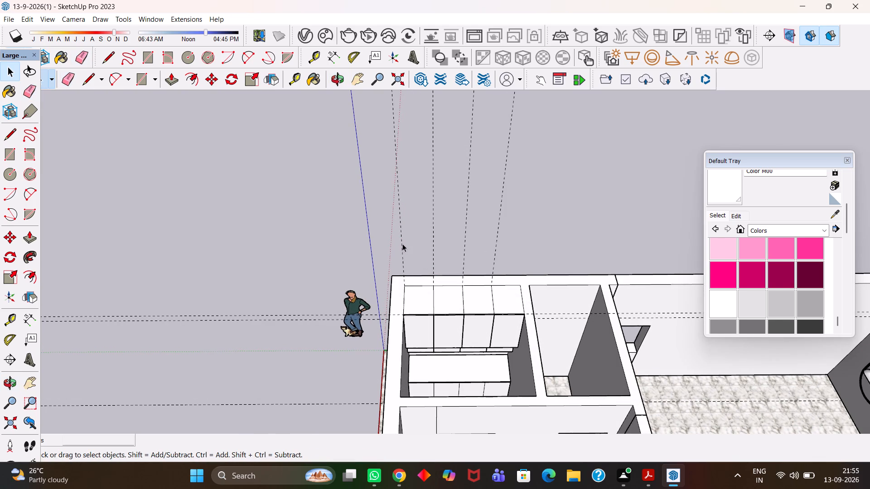
double_click(402, 244)
left_click(402, 240)
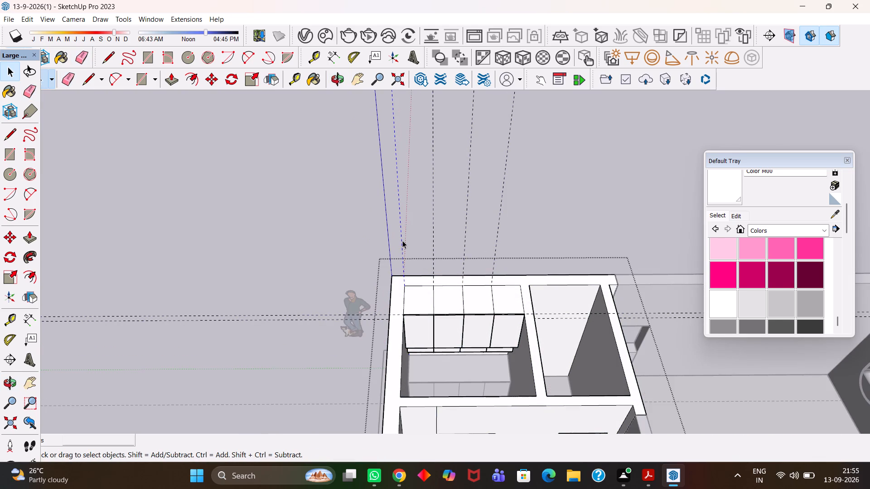
key("Delete")
left_click(434, 239)
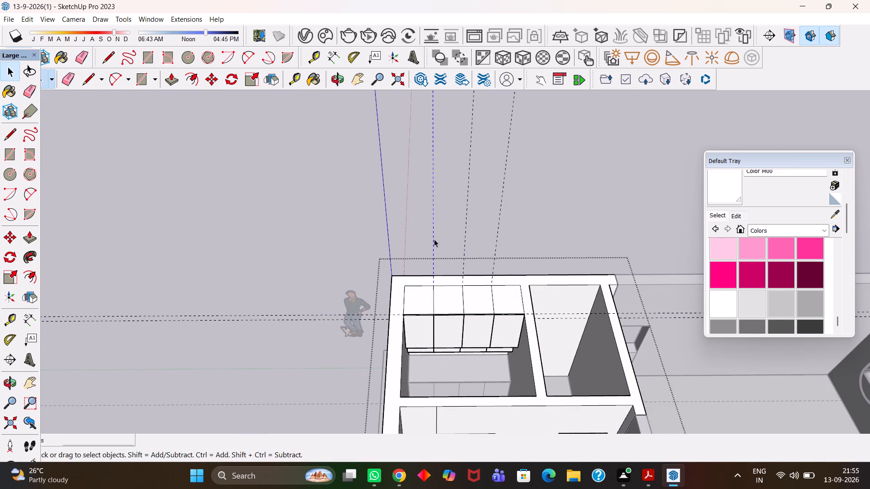
key("Delete")
Reopen the corner storage group and delete the two remaining guide lines extending beyond the outer wall, leaving the group closed.
left_click(463, 238)
left_click(464, 240)
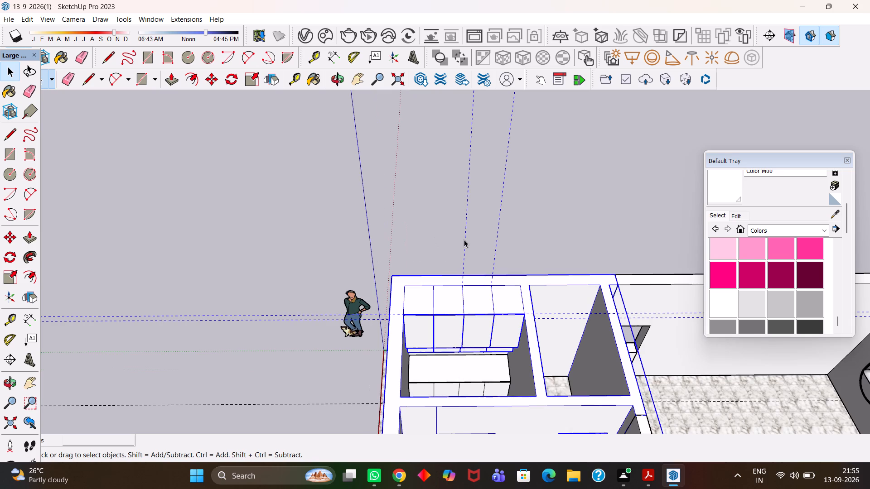
double_click(464, 240)
left_click(465, 237)
key("Delete")
left_click(498, 240)
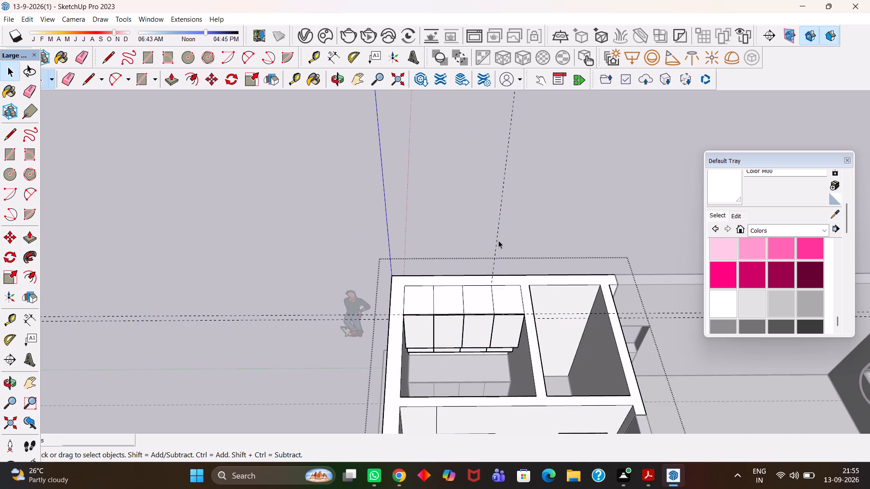
left_click(498, 239)
double_click(498, 238)
key("Delete")
left_click(502, 231)
Reopen the group, delete the two parallel guide lines crossing the scale figure, and close the group.
left_click(253, 321)
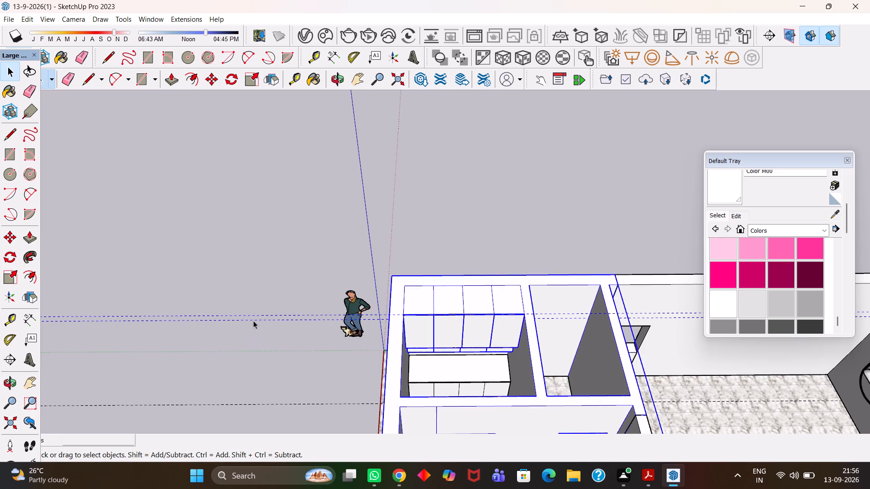
triple_click(253, 321)
key("Delete")
left_click(255, 314)
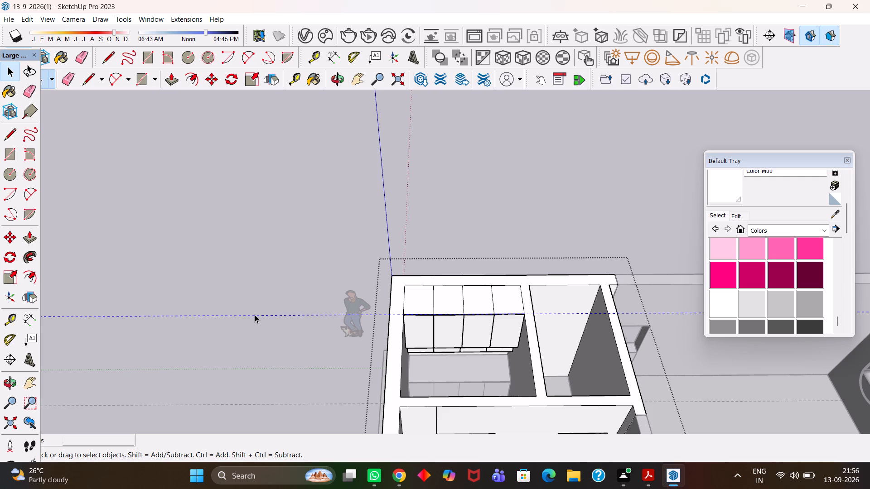
left_click(255, 315)
key("Delete")
left_click(259, 307)
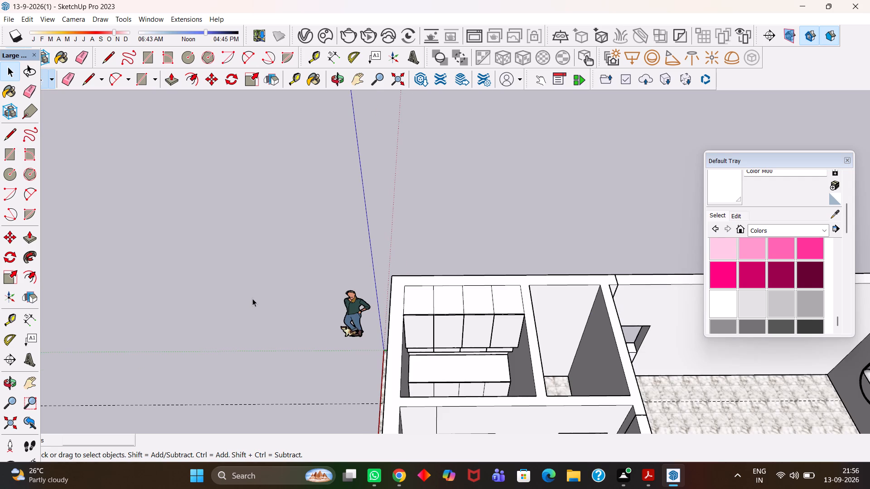
Open the corner storage group, delete the two overlapping guide lines still extending beyond the outer wall, and close the group.
scroll(323, 267, "down", 6)
scroll(323, 267, "up", 4)
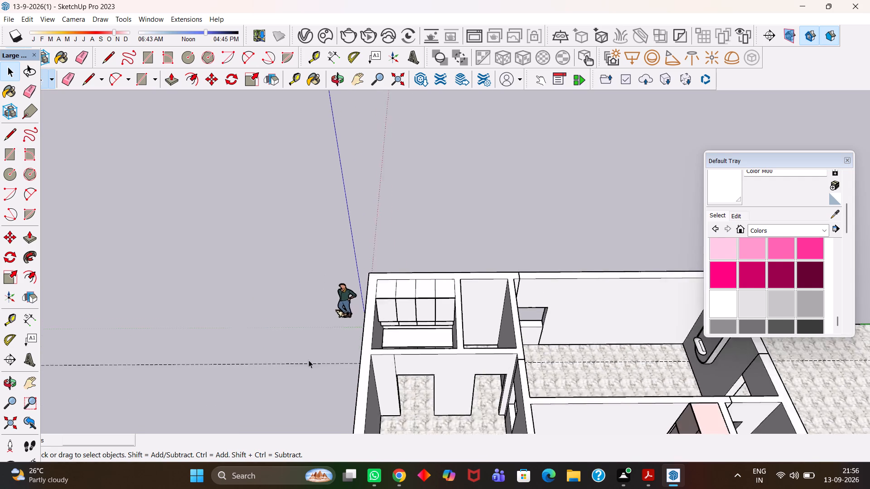
scroll(309, 360, "up", 2)
middle_click_drag(314, 360, 339, 384)
scroll(338, 383, "up", 2)
key("space")
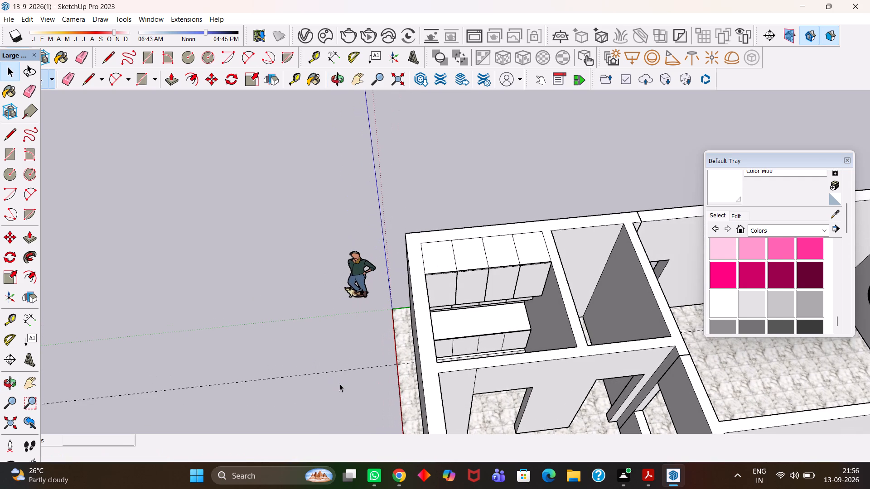
left_click(336, 373)
double_click(336, 373)
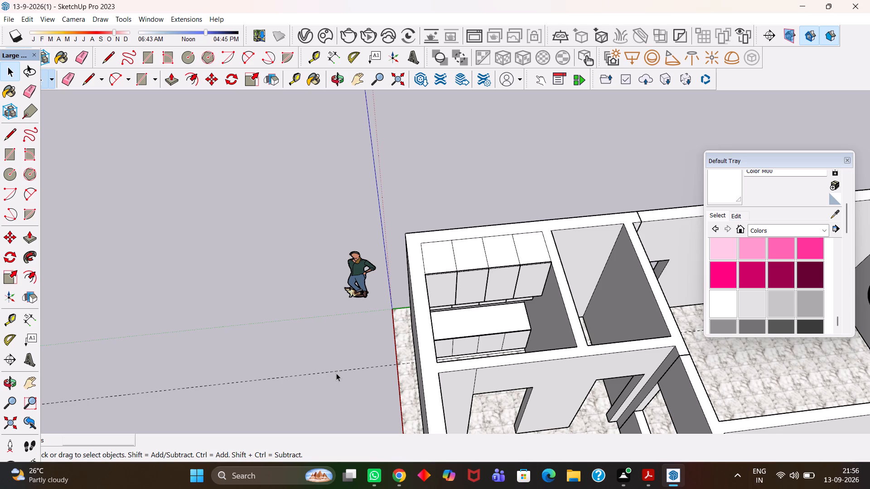
left_click(336, 373)
triple_click(335, 371)
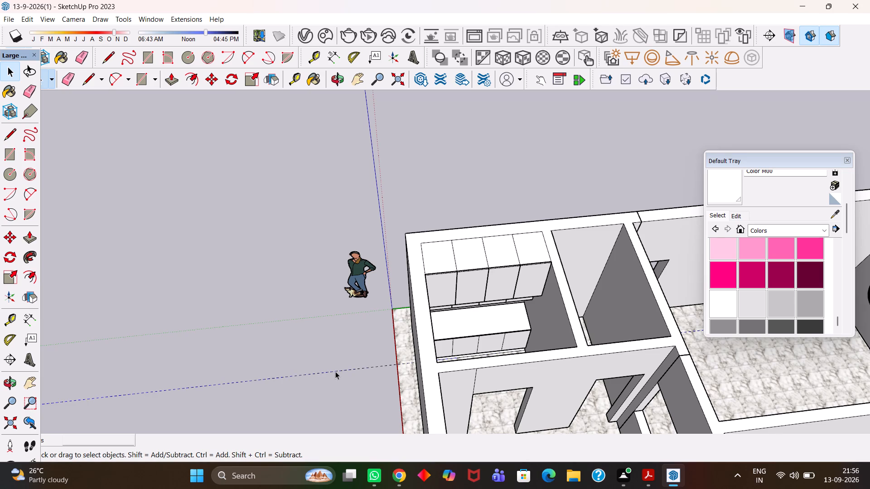
key("Delete")
left_click(337, 372)
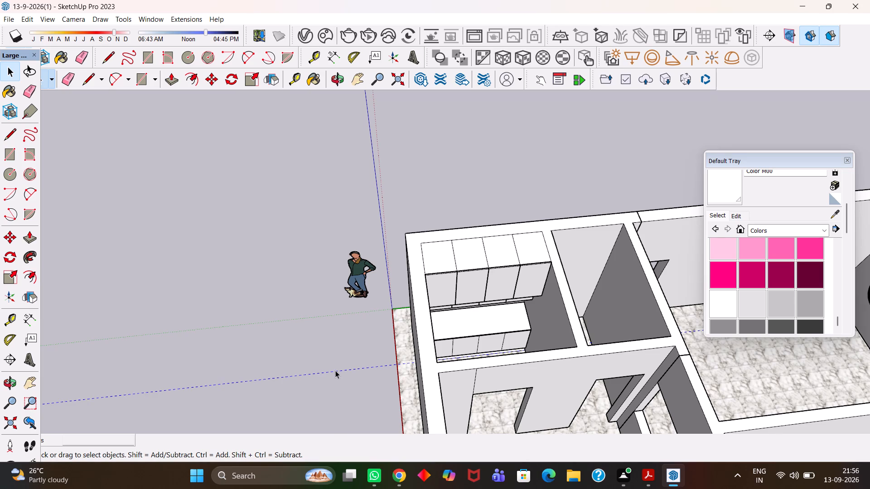
left_click(335, 370)
key("Delete")
left_click(333, 361)
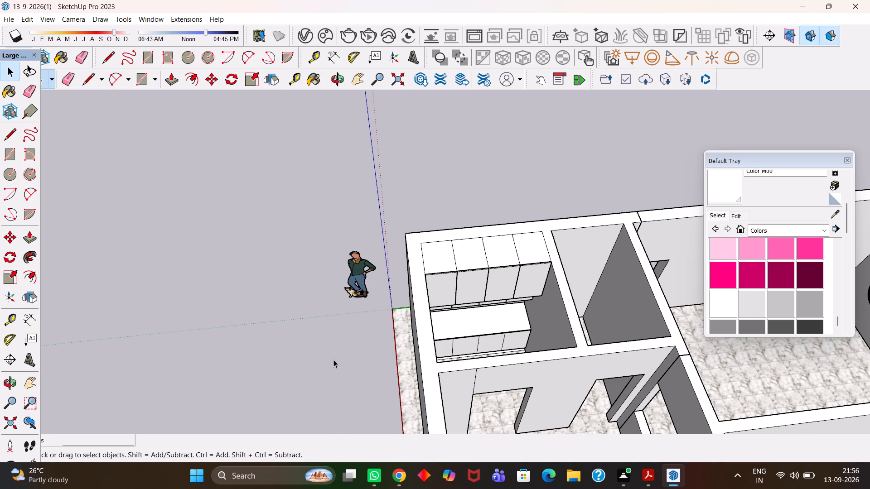
Examine the corner storage unit's wall cabinets, worktop and base cabinets up close.
scroll(333, 360, "down", 4)
key("h")
left_click_drag(437, 356, 321, 346)
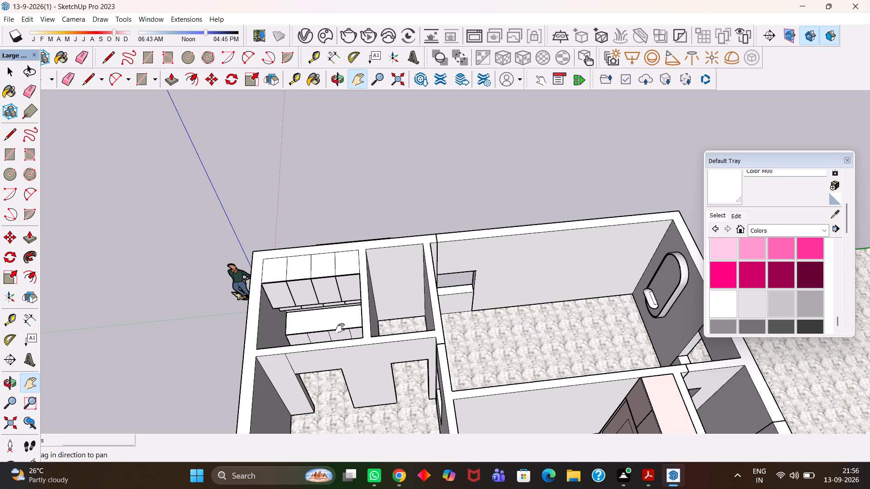
scroll(340, 328, "down", 3)
scroll(340, 328, "up", 1)
scroll(340, 328, "down", 2)
scroll(340, 328, "up", 7)
left_click_drag(333, 328, 451, 348)
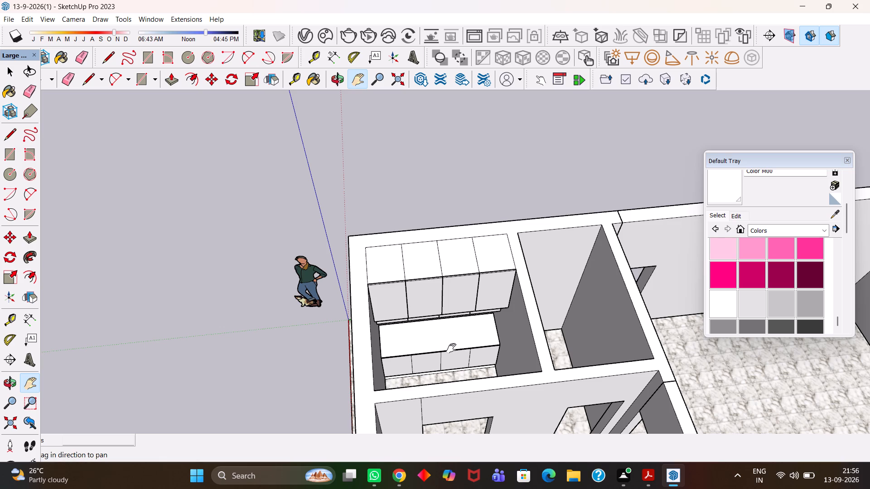
scroll(451, 348, "up", 3)
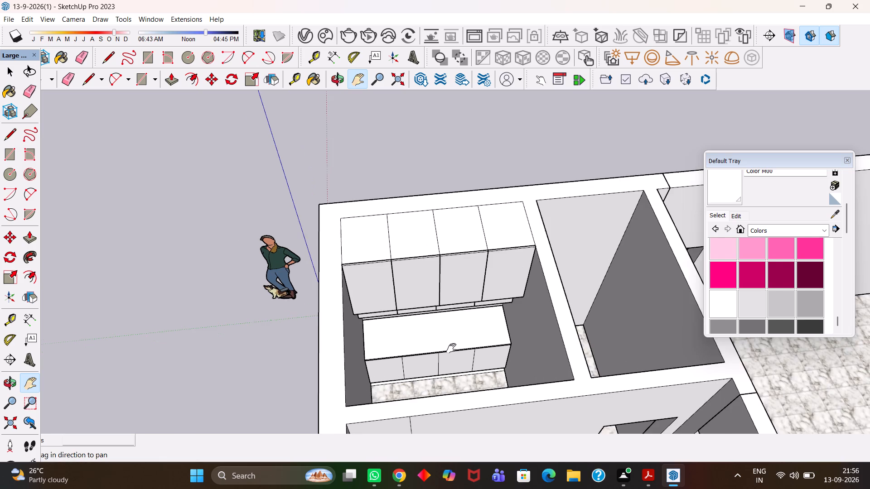
scroll(451, 348, "up", 2)
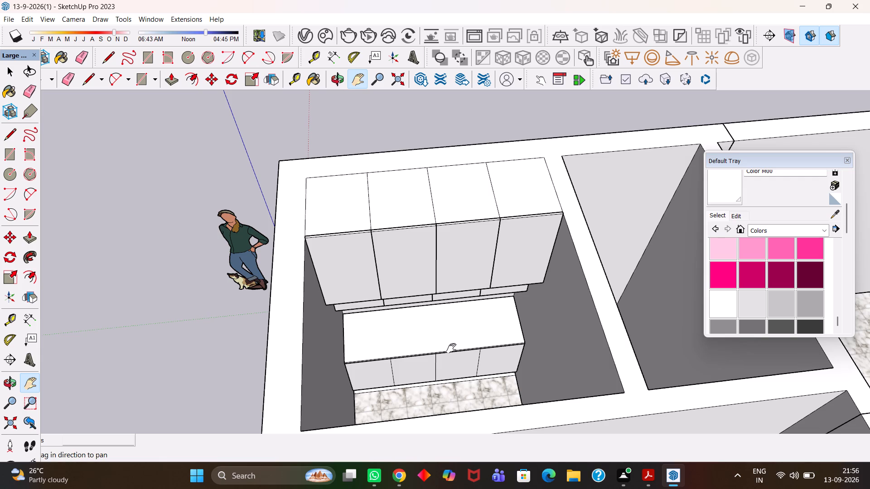
scroll(451, 348, "up", 7)
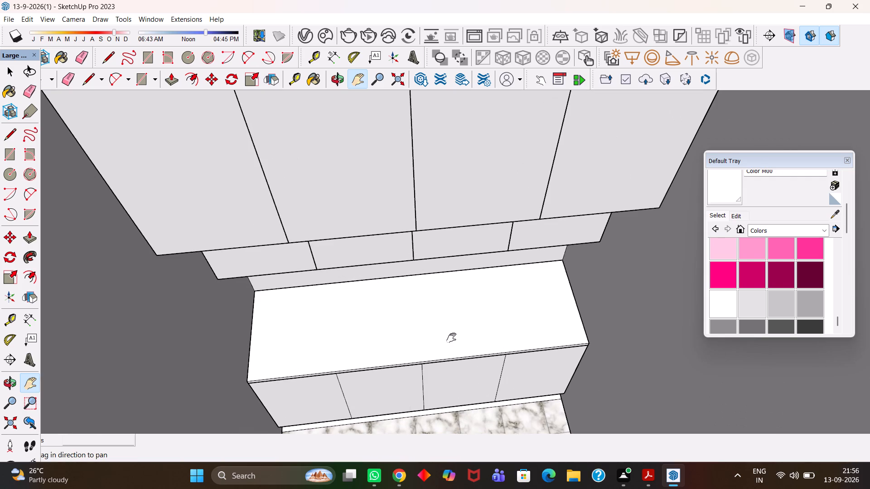
scroll(451, 338, "down", 6)
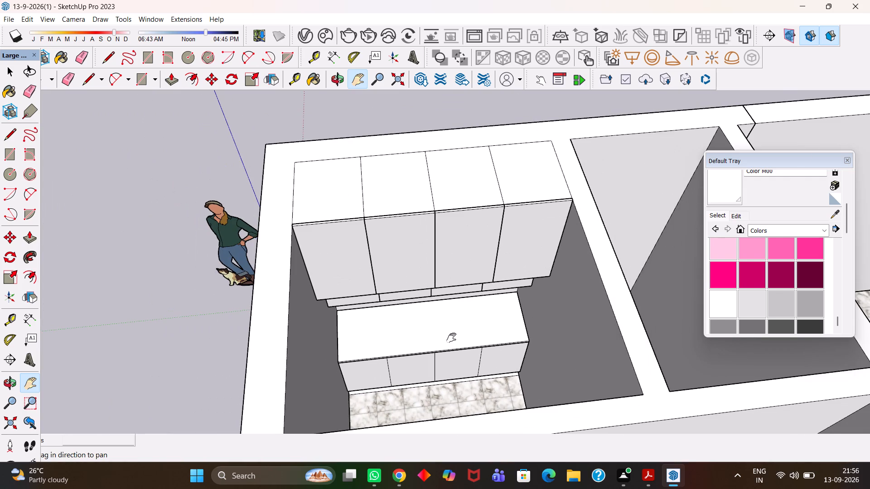
scroll(451, 338, "up", 2)
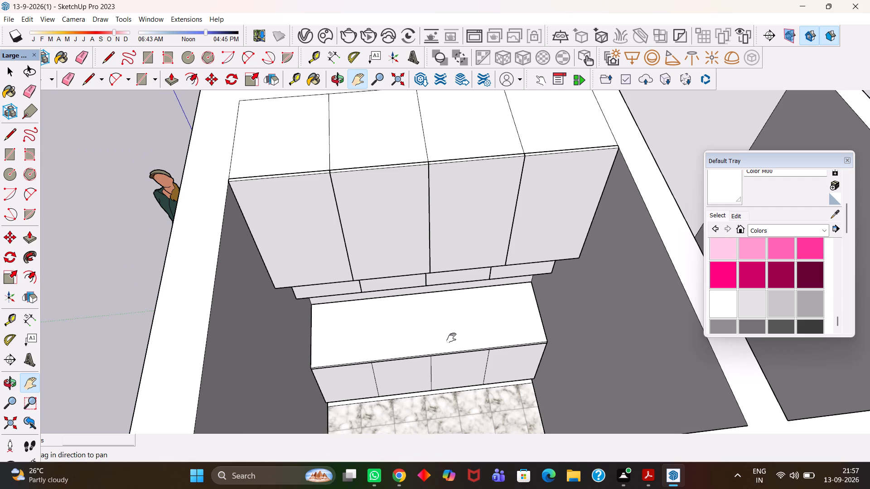
scroll(451, 338, "down", 2)
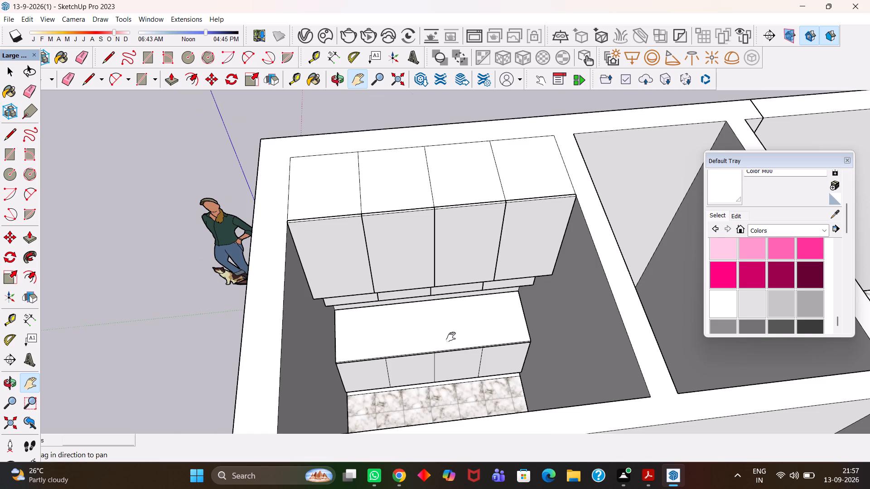
scroll(451, 337, "up", 5)
left_click_drag(443, 326, 455, 350)
scroll(455, 350, "down", 8)
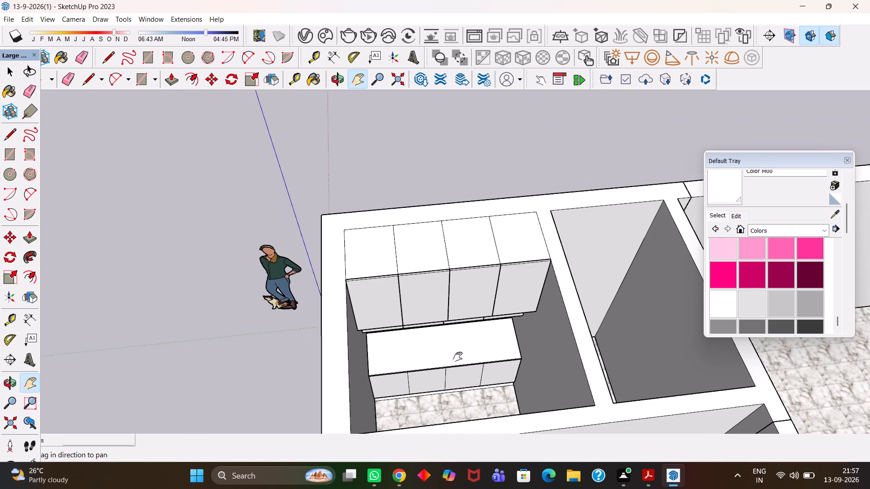
middle_click_drag(450, 354, 439, 346)
scroll(439, 346, "up", 1)
middle_click(439, 346)
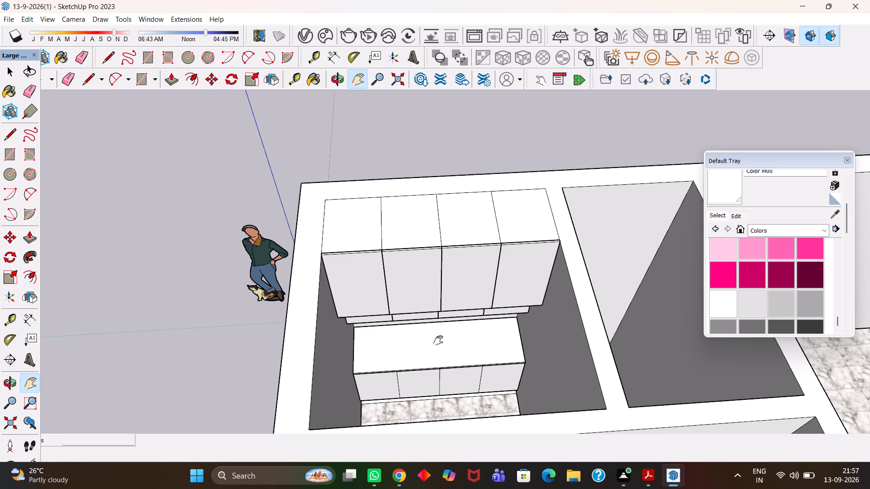
scroll(438, 340, "up", 1)
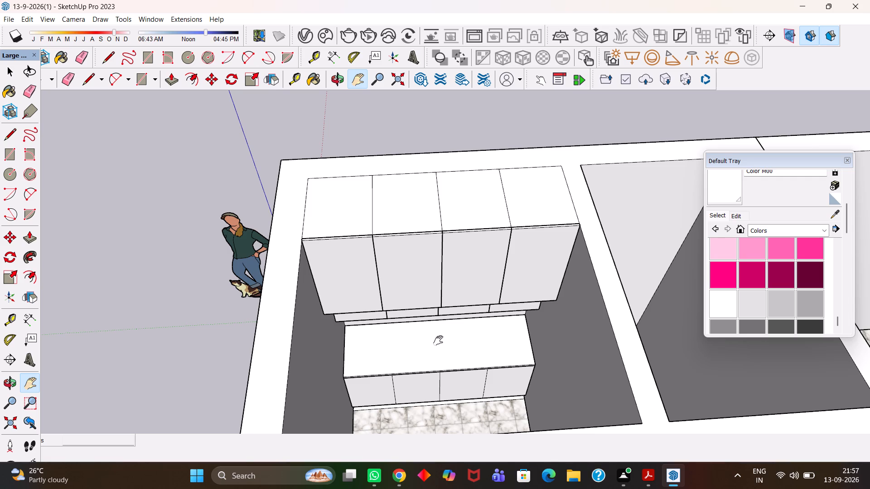
scroll(438, 340, "up", 2)
scroll(434, 307, "down", 3)
scroll(433, 312, "up", 3)
key("h")
scroll(433, 312, "up", 4)
scroll(433, 312, "down", 6)
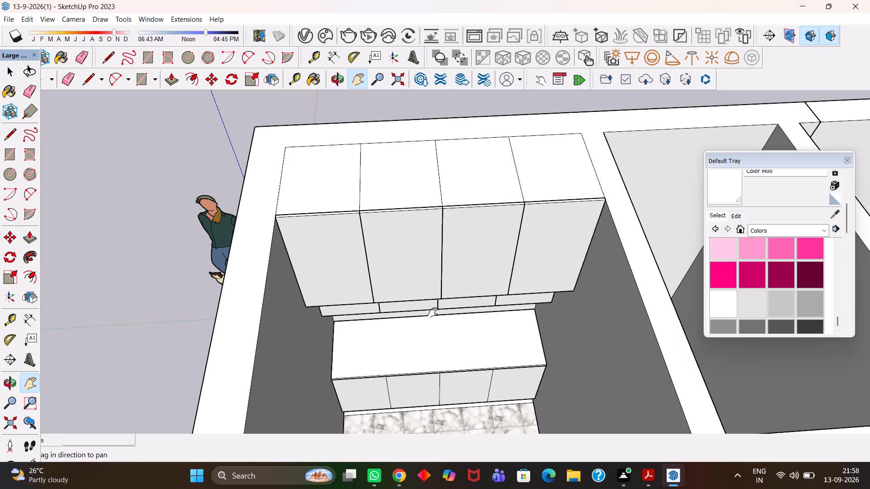
key("h")
scroll(433, 312, "up", 15)
scroll(433, 312, "down", 4)
key("h")
scroll(433, 312, "down", 1)
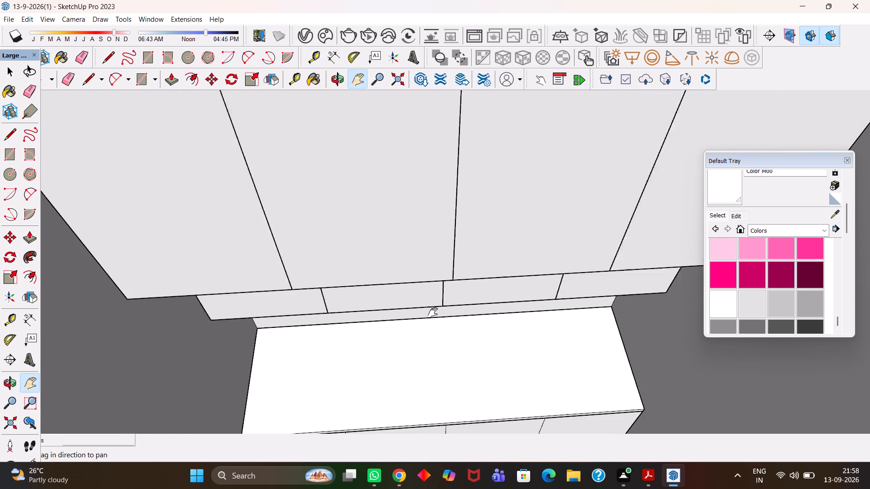
scroll(433, 312, "down", 1)
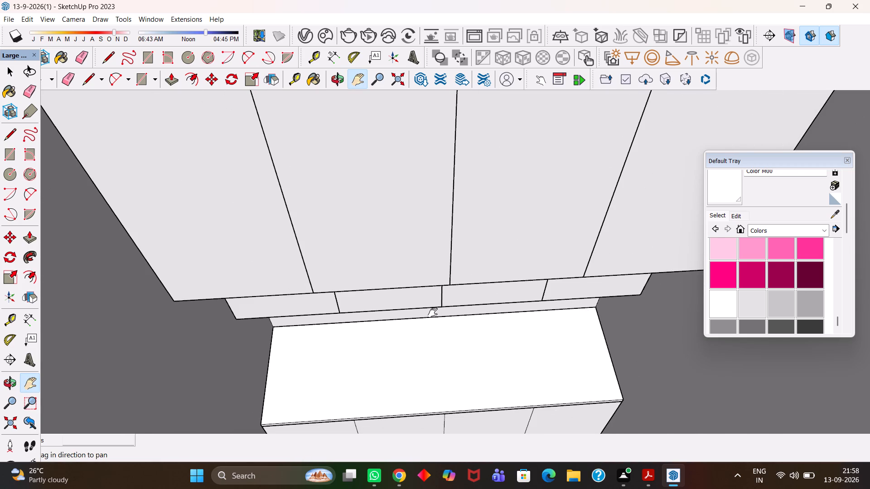
scroll(433, 312, "up", 1)
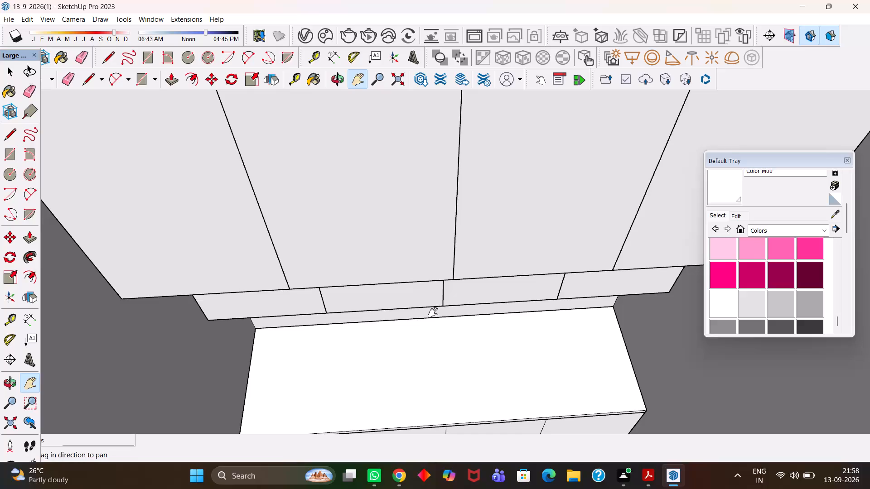
scroll(433, 312, "up", 1)
key("h")
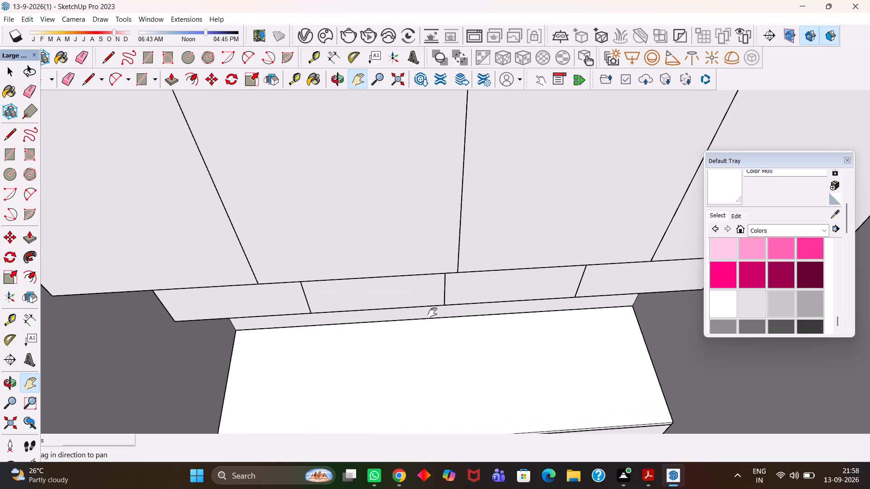
scroll(432, 312, "down", 5)
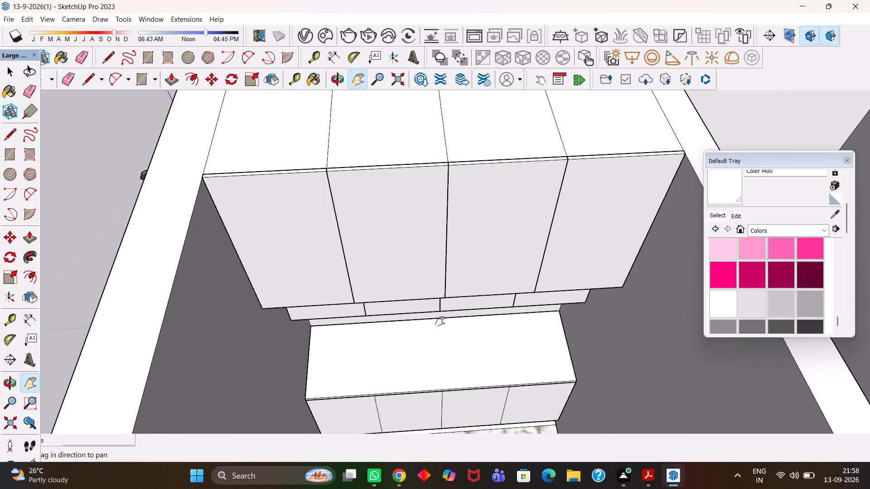
Paint the corner unit's worktop and base cabinets with Color M01.
scroll(435, 316, "up", 1)
scroll(429, 332, "down", 5)
key("h")
left_click_drag(443, 367, 412, 351)
middle_click_drag(422, 361, 411, 356)
scroll(411, 356, "up", 3)
scroll(411, 356, "down", 1)
key("b")
scroll(430, 365, "up", 3)
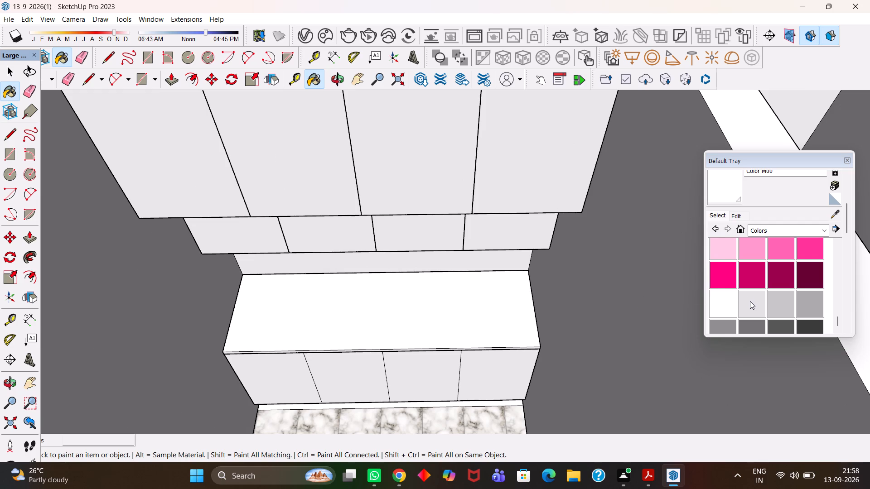
left_click(746, 297)
left_click(488, 343)
left_click(465, 358)
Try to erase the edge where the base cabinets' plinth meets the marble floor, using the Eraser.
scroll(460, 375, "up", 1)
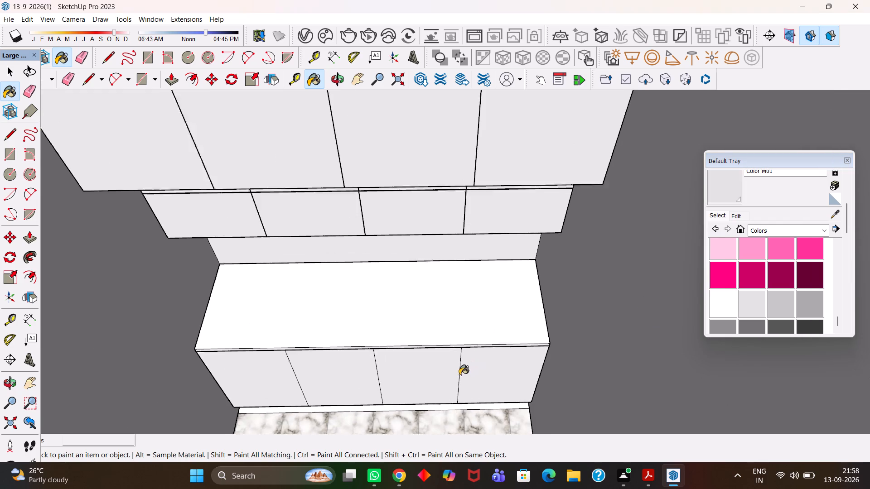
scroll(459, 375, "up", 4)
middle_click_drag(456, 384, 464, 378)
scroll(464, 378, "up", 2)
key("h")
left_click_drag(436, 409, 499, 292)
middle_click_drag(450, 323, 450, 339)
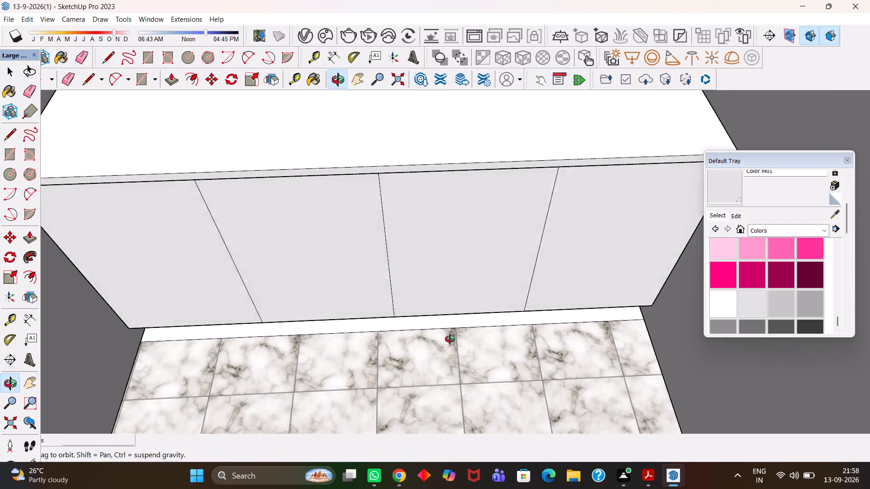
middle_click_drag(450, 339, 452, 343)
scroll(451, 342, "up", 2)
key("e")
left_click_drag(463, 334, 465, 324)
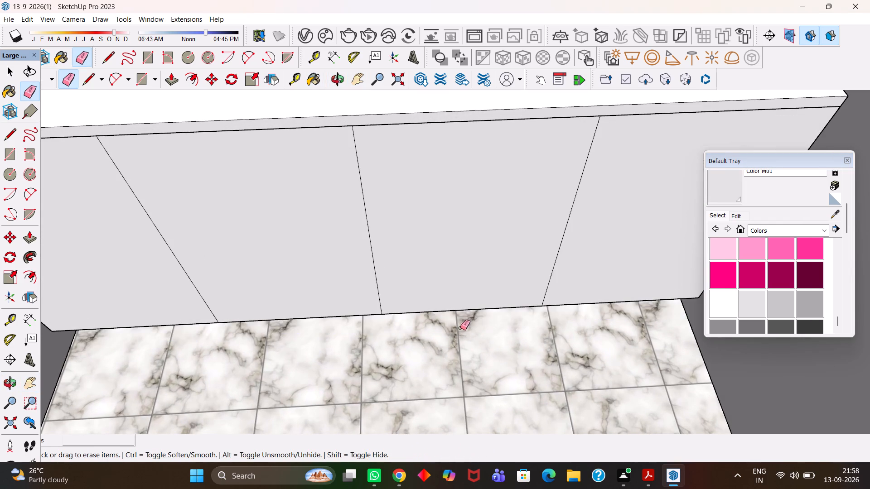
Try to paint the base cabinet front above the plinth with Color M01 from outside its group.
scroll(459, 335, "down", 3)
scroll(456, 326, "up", 3)
middle_click_drag(460, 278, 473, 240)
scroll(473, 240, "up", 1)
middle_click_drag(449, 268, 479, 226)
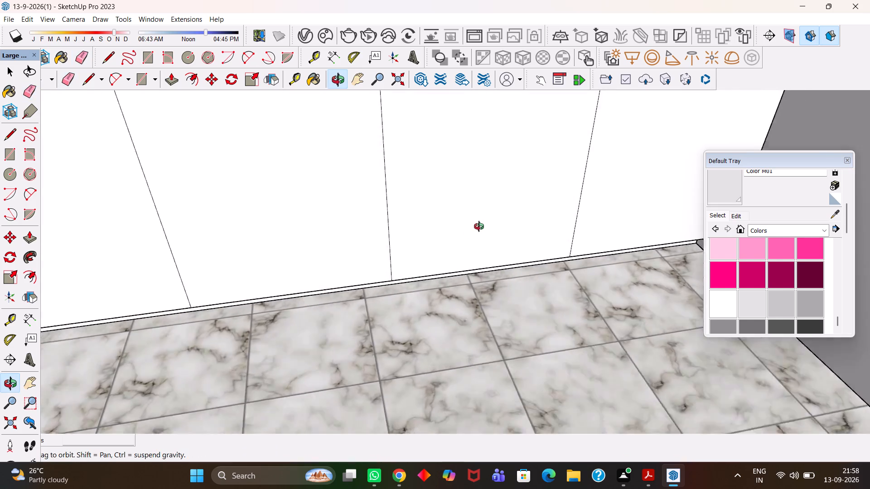
middle_click_drag(479, 226, 482, 176)
key("h")
scroll(454, 206, "up", 4)
scroll(442, 259, "up", 4)
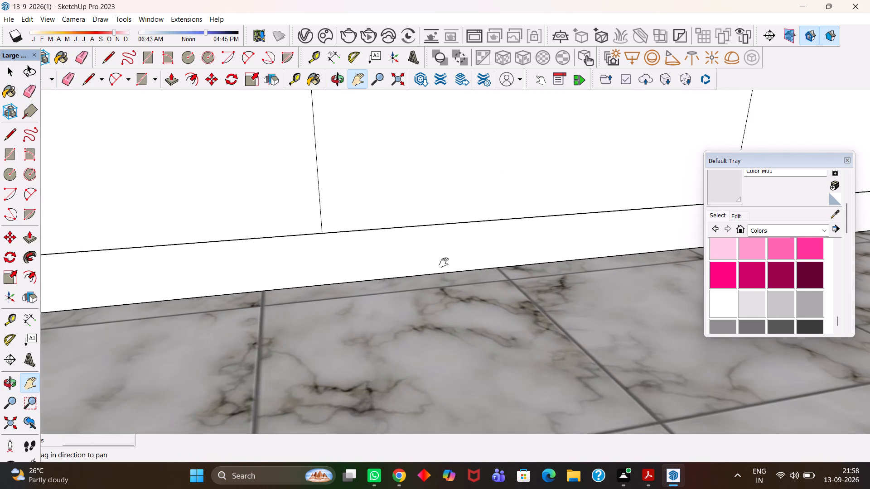
key("space")
key("h")
scroll(444, 262, "down", 4)
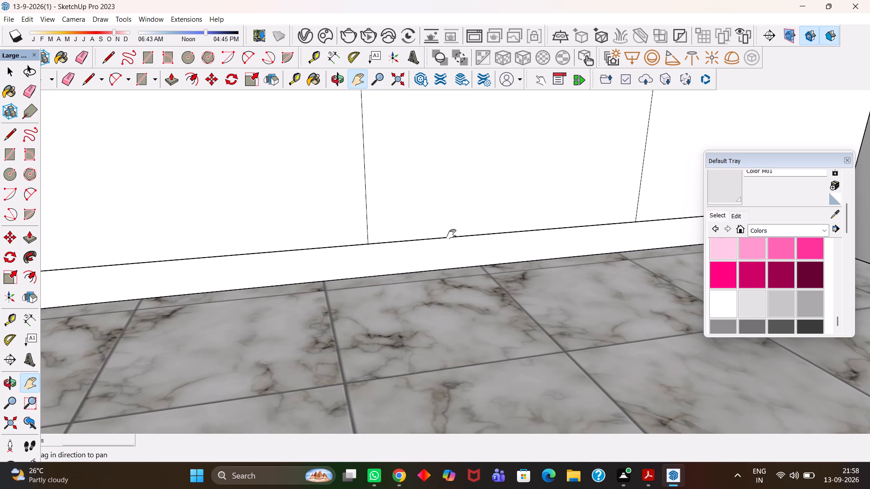
left_click_drag(452, 234, 462, 248)
key("b")
left_click(754, 298)
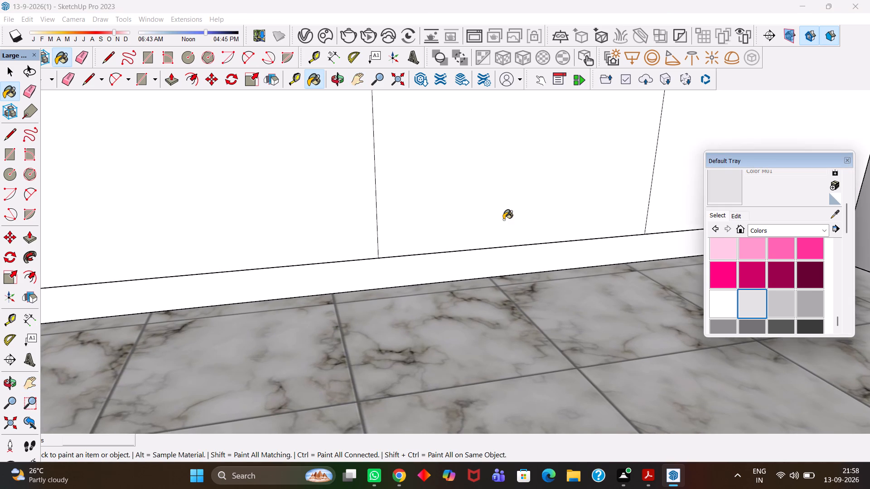
left_click(503, 220)
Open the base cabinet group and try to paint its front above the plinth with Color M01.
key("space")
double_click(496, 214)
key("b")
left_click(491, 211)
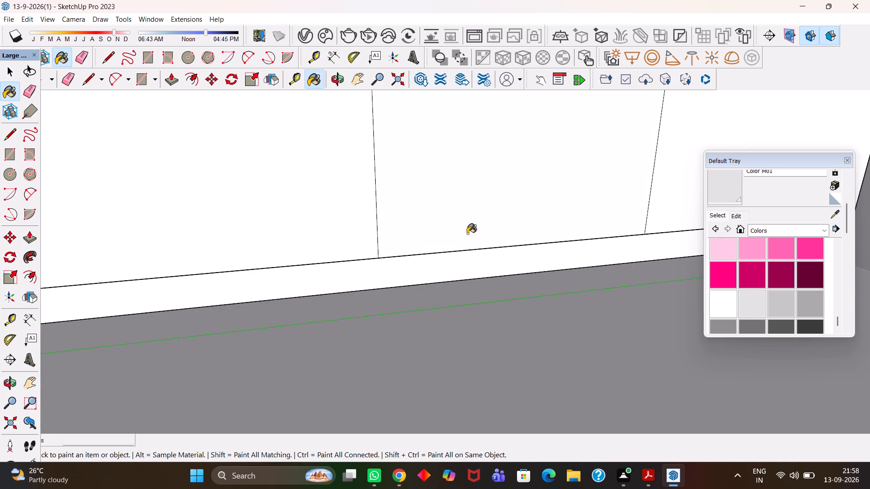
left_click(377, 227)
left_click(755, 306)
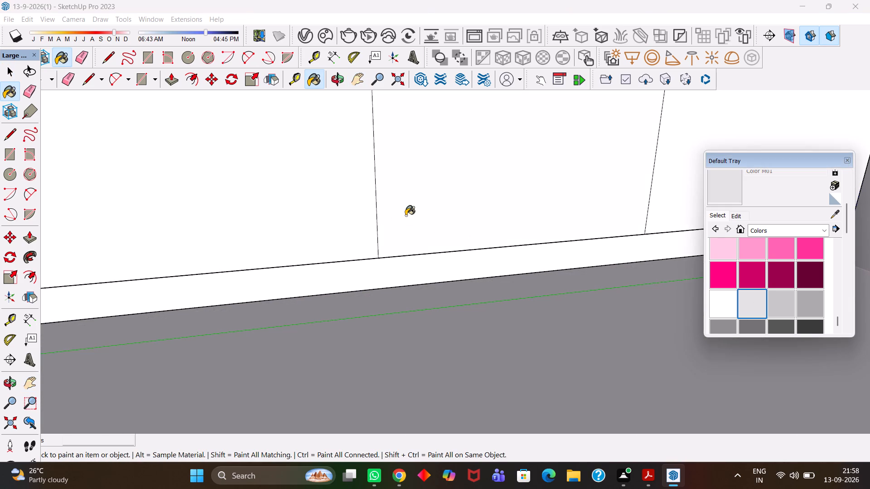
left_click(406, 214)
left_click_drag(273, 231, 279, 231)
Select all connected faces of the base cabinets and paint them with Color M02.
key("space")
triple_click(411, 205)
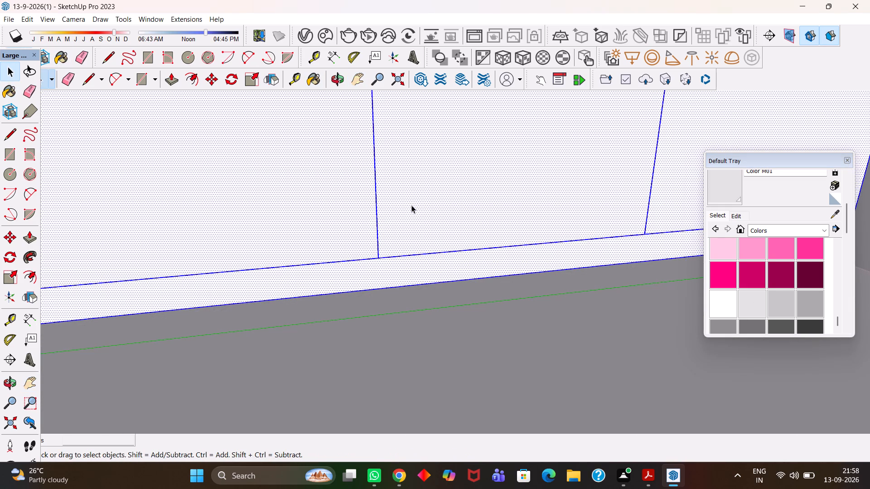
key("b")
left_click(415, 208)
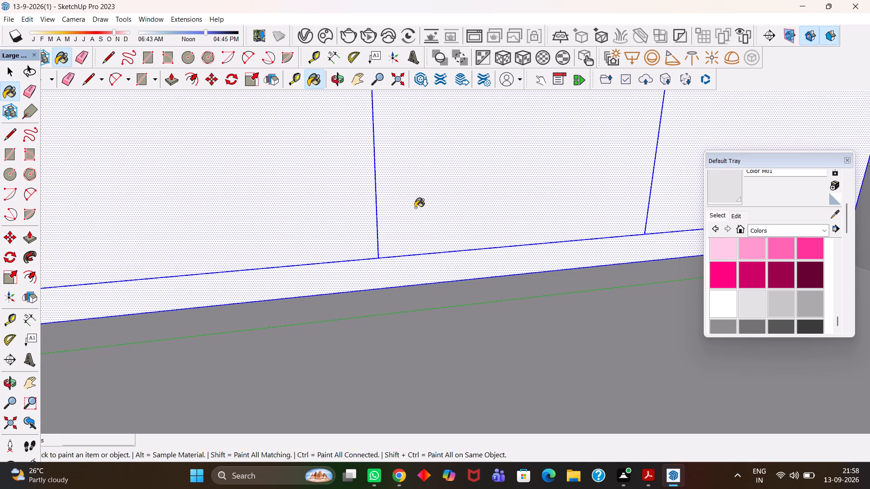
left_click(432, 213)
left_click(774, 302)
left_click(440, 213)
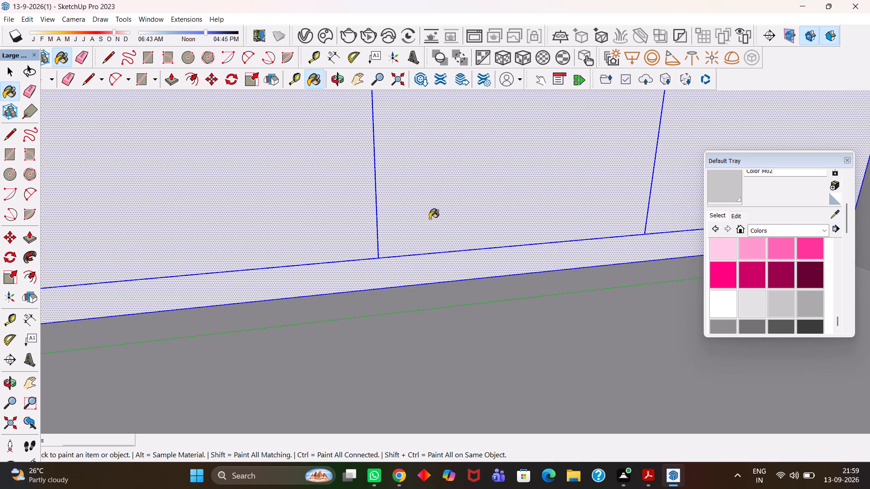
Paint all faces of the worktop, inside its group, with Marble Carrara Gold Floor Tile from the Tile materials.
middle_click(388, 222)
key("h")
scroll(385, 222, "down", 5)
left_click_drag(391, 211, 401, 306)
left_click_drag(388, 245, 409, 326)
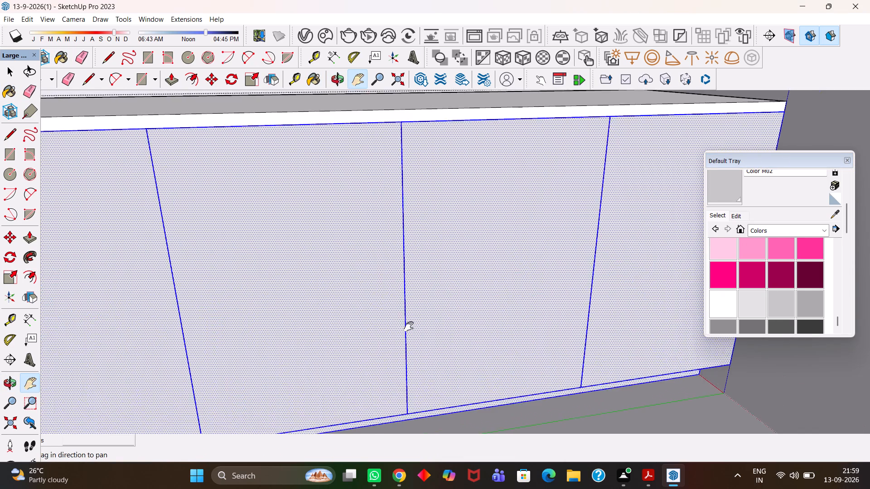
scroll(409, 326, "down", 5)
middle_click_drag(391, 322, 387, 338)
scroll(379, 330, "up", 2)
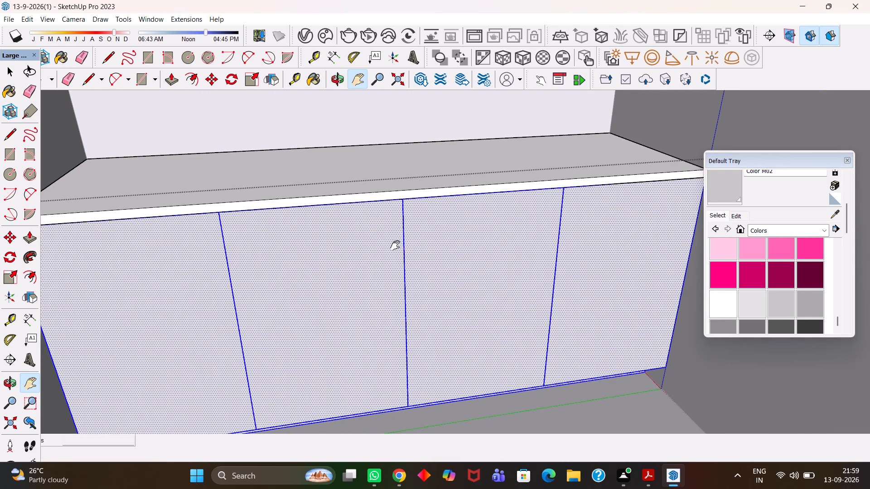
scroll(400, 221, "down", 4)
scroll(425, 209, "up", 6)
middle_click_drag(392, 259, 378, 269)
left_click(782, 228)
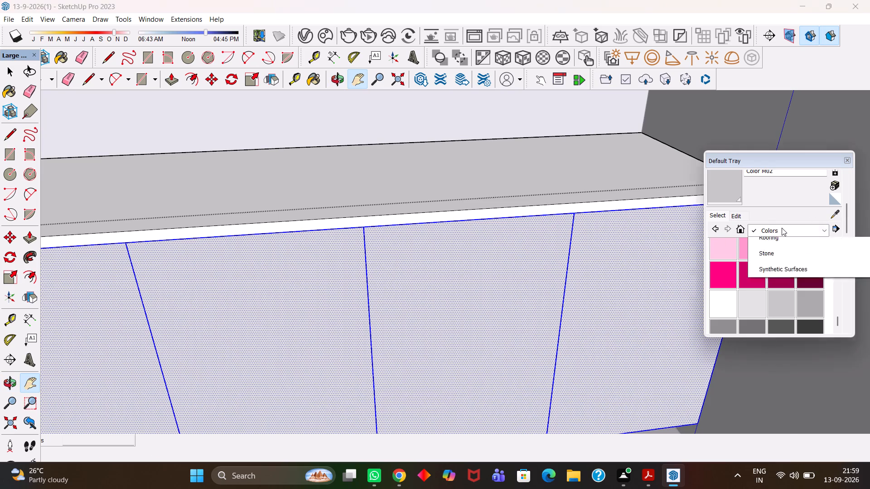
scroll(777, 286, "down", 1)
scroll(777, 286, "up", 1)
scroll(777, 286, "down", 1)
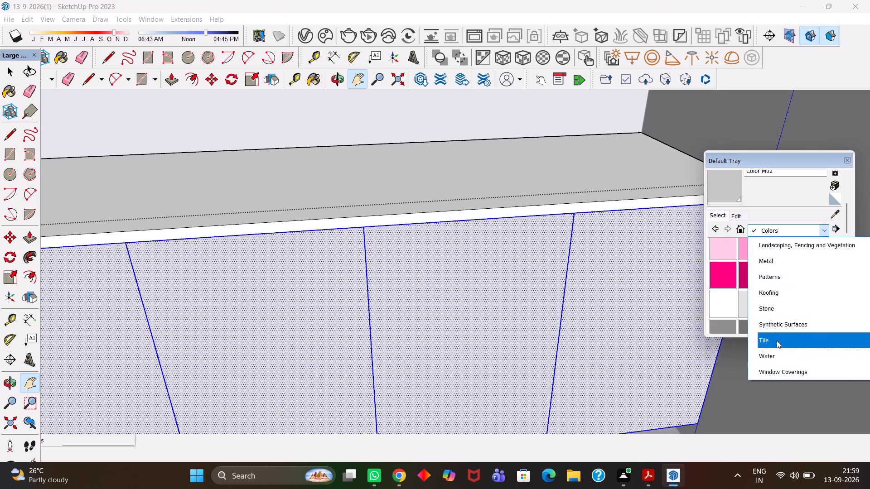
left_click(777, 345)
left_click(782, 316)
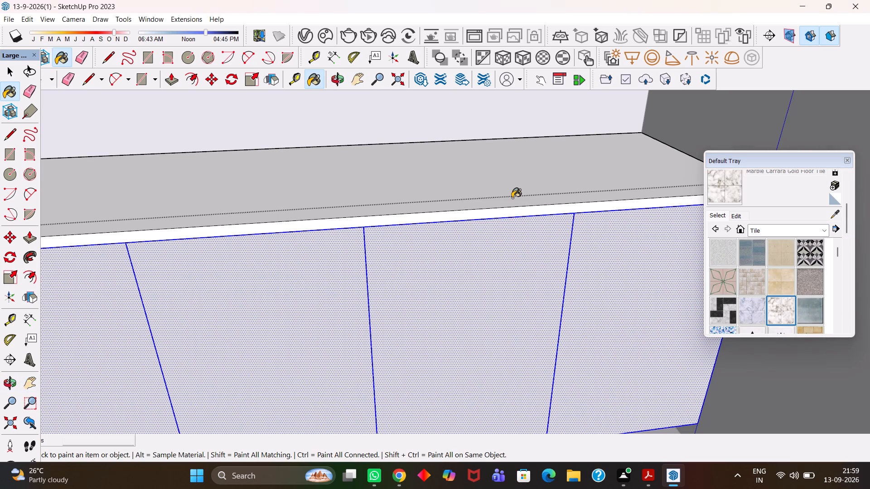
left_click(512, 198)
scroll(510, 200, "up", 4)
middle_click(503, 212)
scroll(503, 213, "up", 2)
key("space")
triple_click(499, 186)
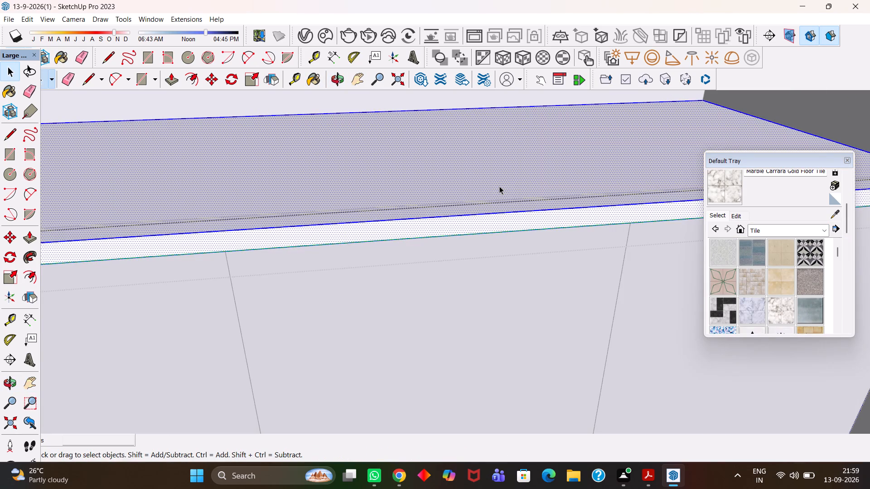
key("b")
left_click(499, 185)
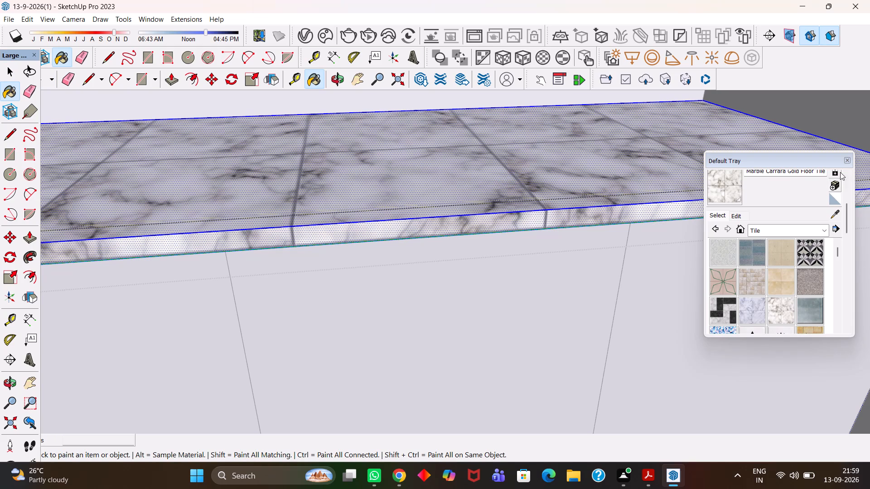
Close the Default Tray and exit group editing of the corner storage unit.
left_click(847, 157)
scroll(499, 219, "down", 5)
key("h")
left_click_drag(519, 298, 519, 299)
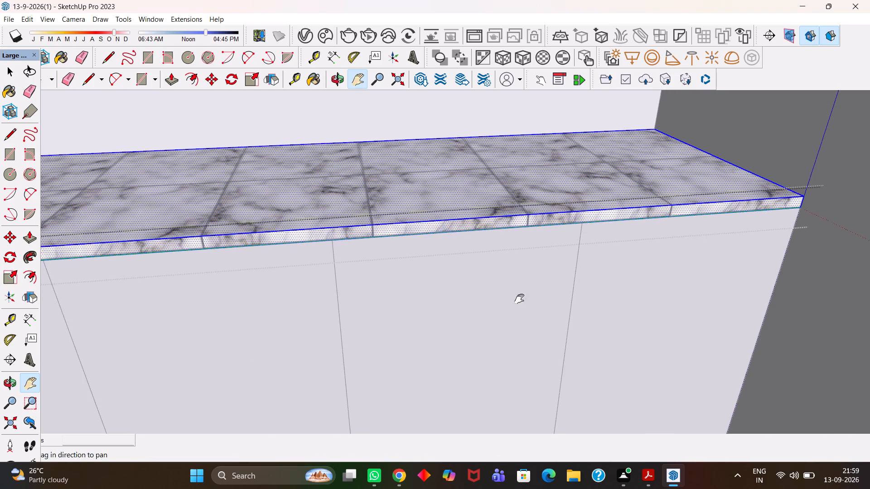
left_click_drag(519, 299, 515, 247)
key("space")
left_click(509, 294)
key("h")
left_click_drag(515, 331, 538, 264)
scroll(538, 264, "down", 4)
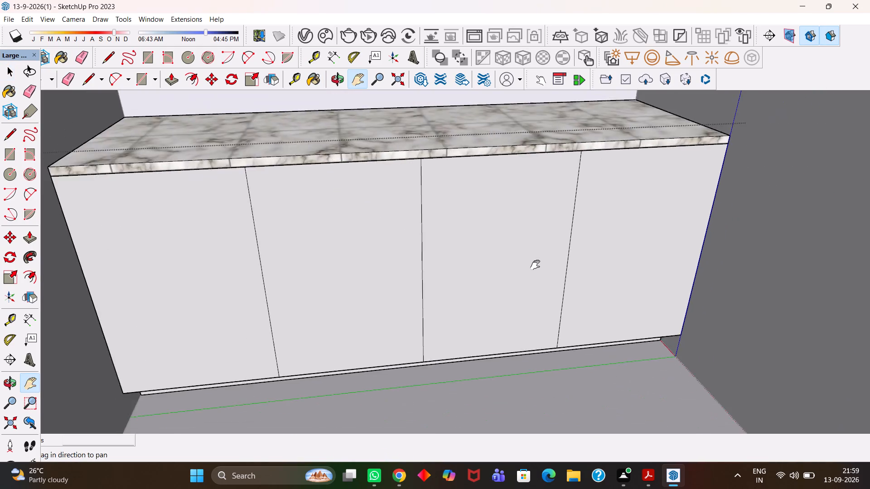
scroll(524, 267, "up", 3)
key("space")
left_click(573, 381)
scroll(521, 318, "down", 4)
key("h")
left_click_drag(519, 331, 530, 290)
key("space")
left_click(554, 377)
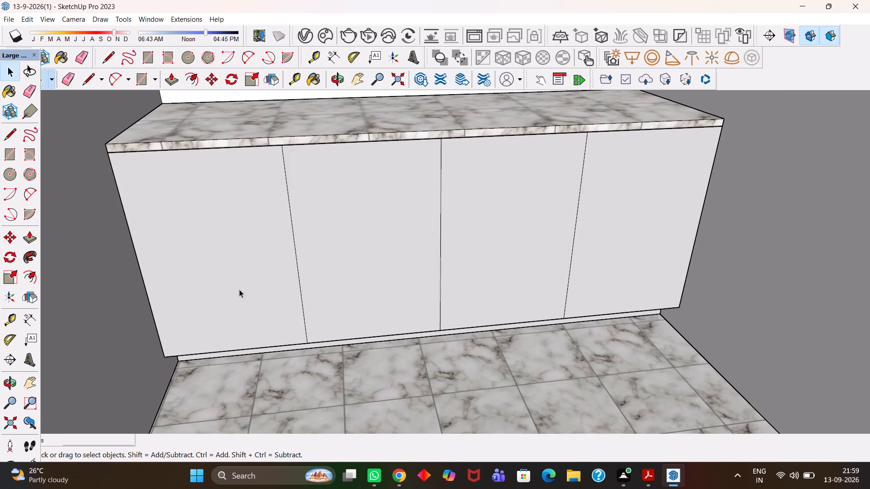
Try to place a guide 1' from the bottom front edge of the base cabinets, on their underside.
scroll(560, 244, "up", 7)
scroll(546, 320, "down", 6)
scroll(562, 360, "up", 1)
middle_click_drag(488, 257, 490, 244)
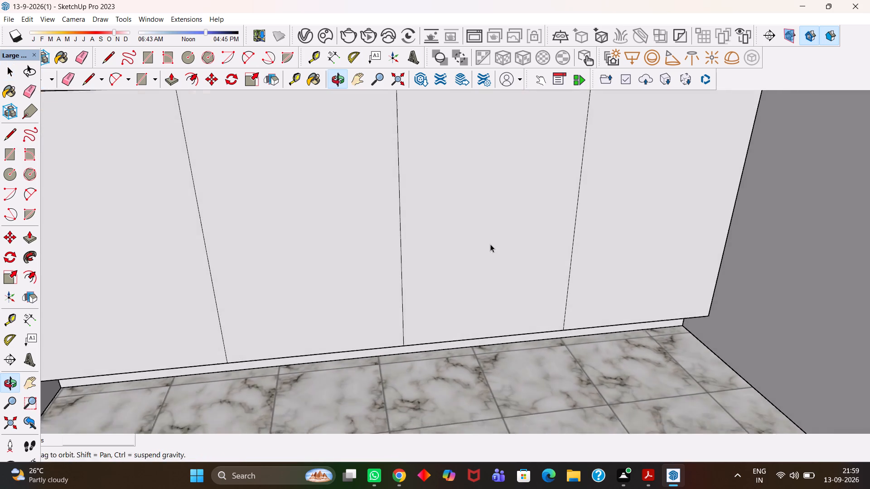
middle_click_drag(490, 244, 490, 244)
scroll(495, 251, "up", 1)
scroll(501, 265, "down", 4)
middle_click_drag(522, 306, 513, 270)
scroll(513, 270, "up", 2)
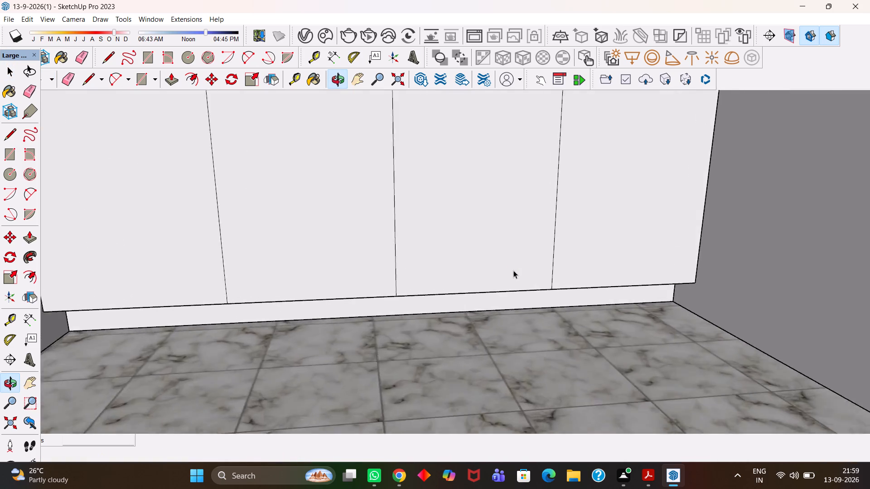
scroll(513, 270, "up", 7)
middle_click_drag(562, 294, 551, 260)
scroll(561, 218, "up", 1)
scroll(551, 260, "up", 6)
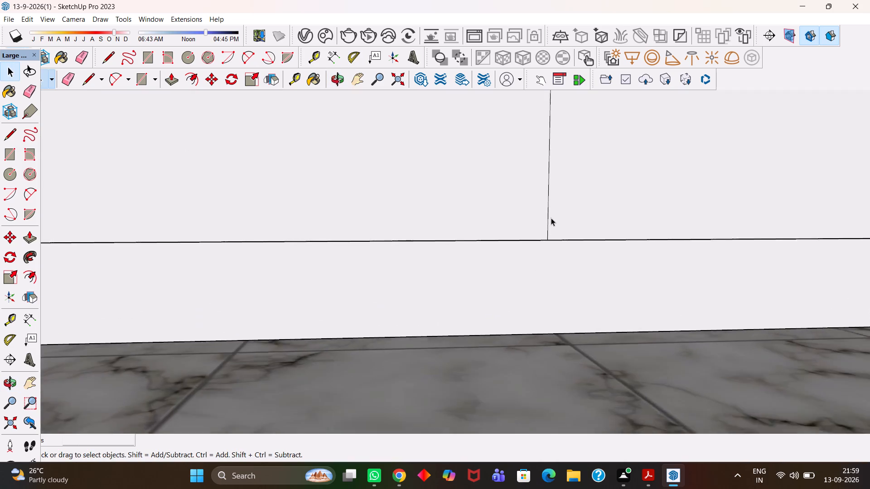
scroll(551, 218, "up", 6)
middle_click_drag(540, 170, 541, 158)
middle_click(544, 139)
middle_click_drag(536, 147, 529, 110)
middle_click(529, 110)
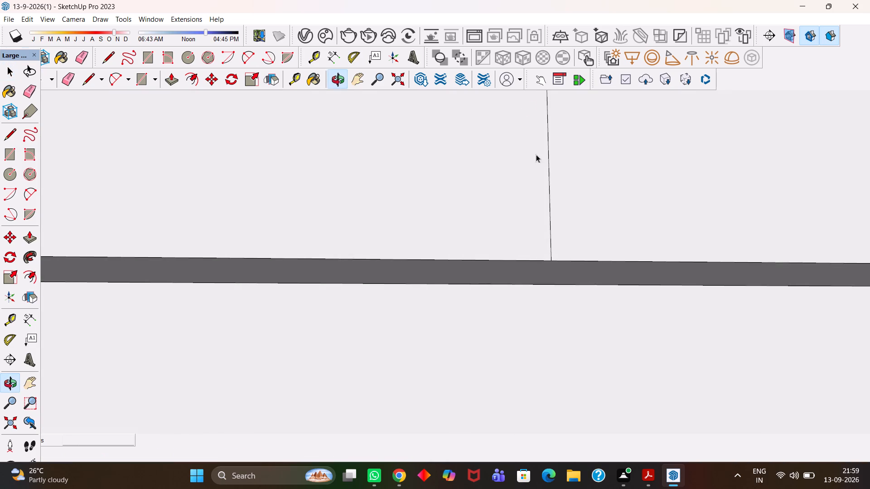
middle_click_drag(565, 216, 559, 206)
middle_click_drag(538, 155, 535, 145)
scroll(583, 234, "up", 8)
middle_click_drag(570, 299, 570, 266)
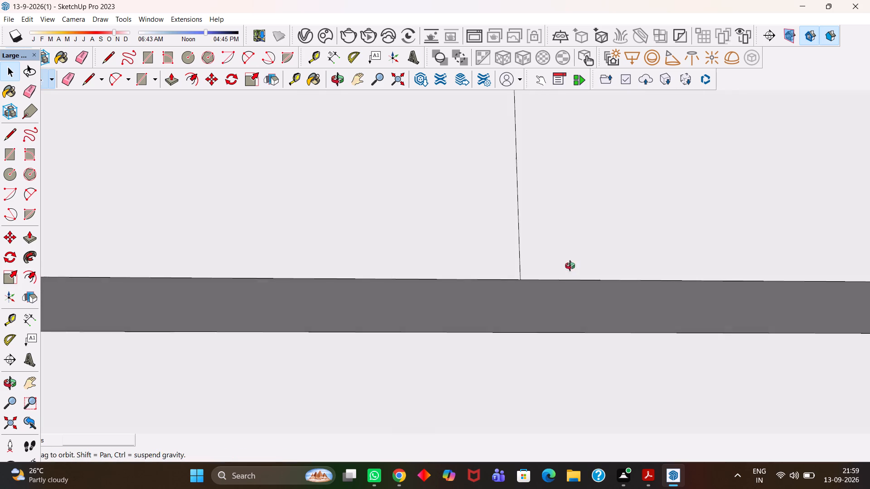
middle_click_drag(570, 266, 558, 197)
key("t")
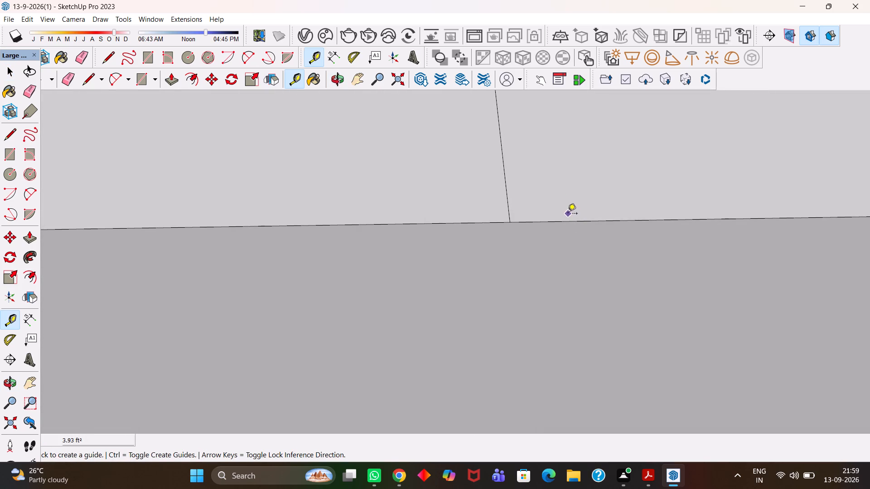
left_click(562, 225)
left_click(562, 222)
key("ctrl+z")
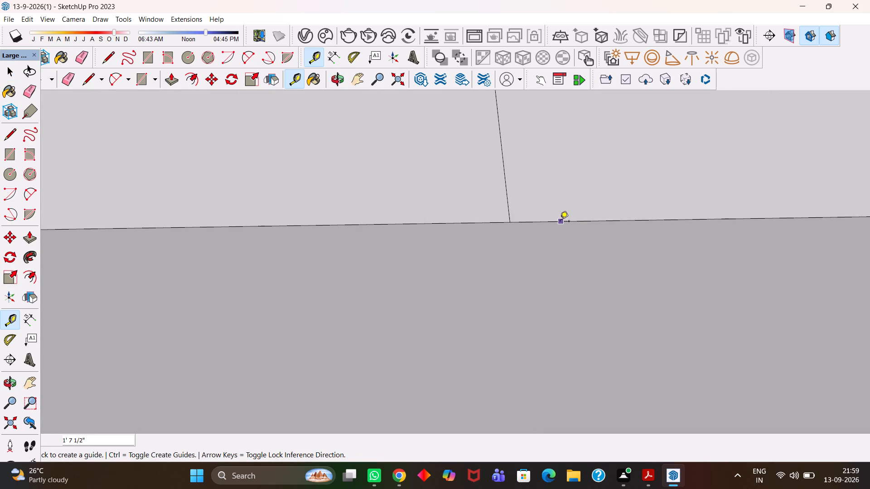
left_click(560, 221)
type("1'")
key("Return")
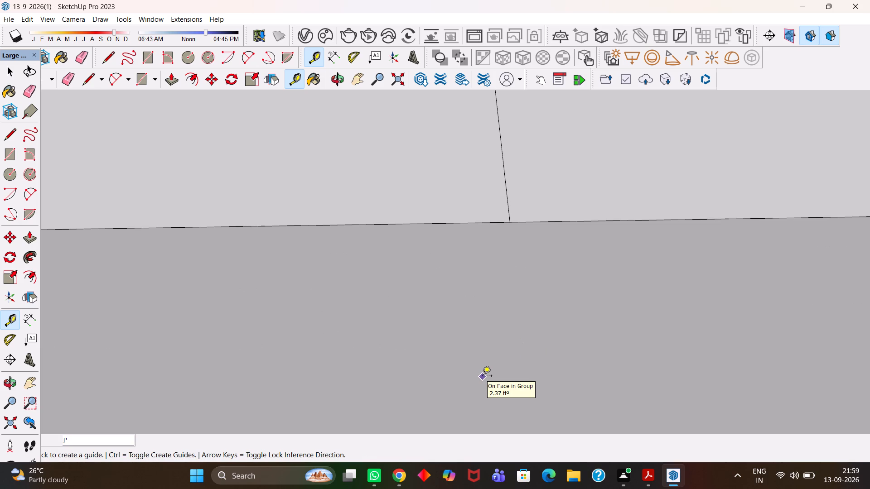
Place a guide about 1 7/8" behind the base cabinets' bottom front edge, on the underside between front and plinth.
scroll(509, 365, "down", 3)
key("h")
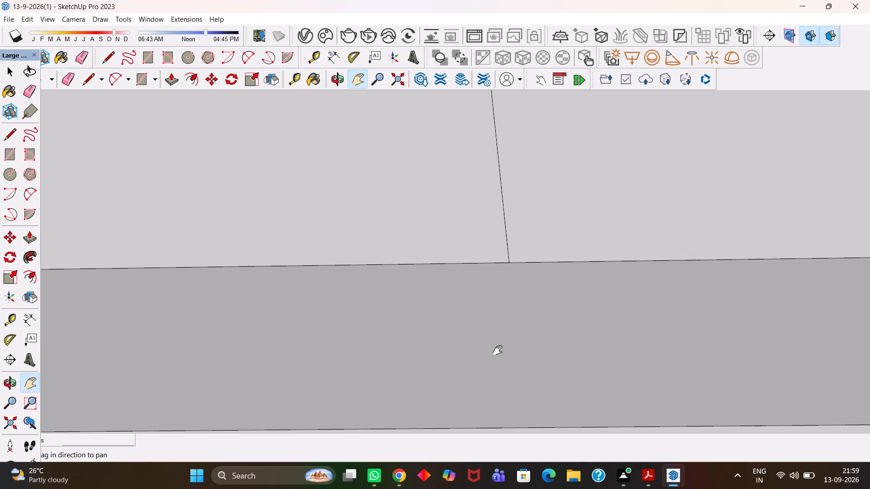
left_click_drag(498, 351, 507, 281)
middle_click(510, 263)
scroll(512, 265, "up", 1)
key("t")
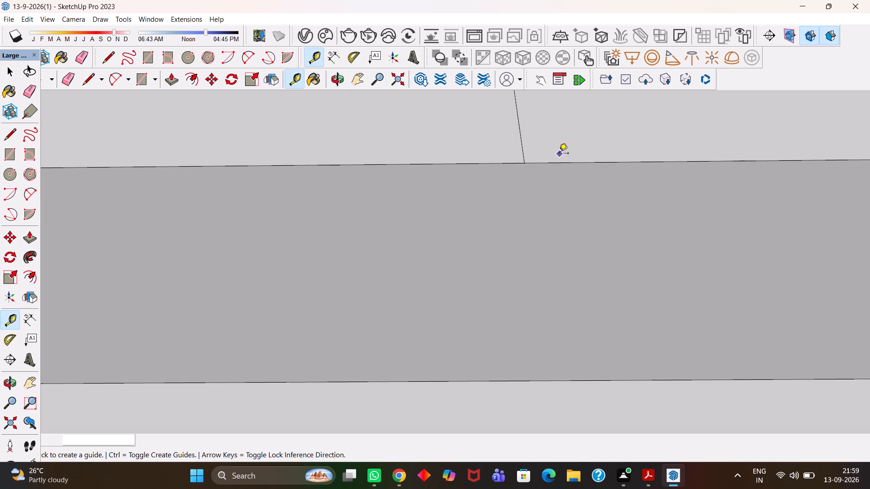
left_click_drag(558, 157, 554, 167)
key("ctrl+z")
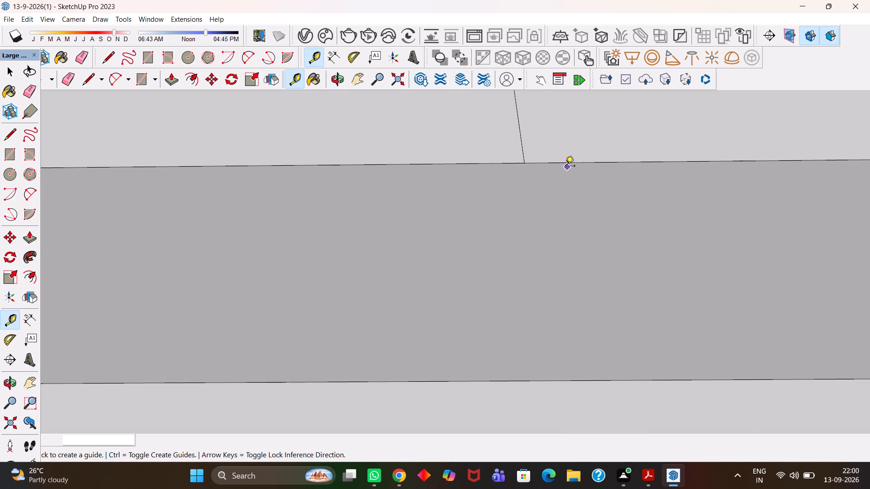
left_click(564, 164)
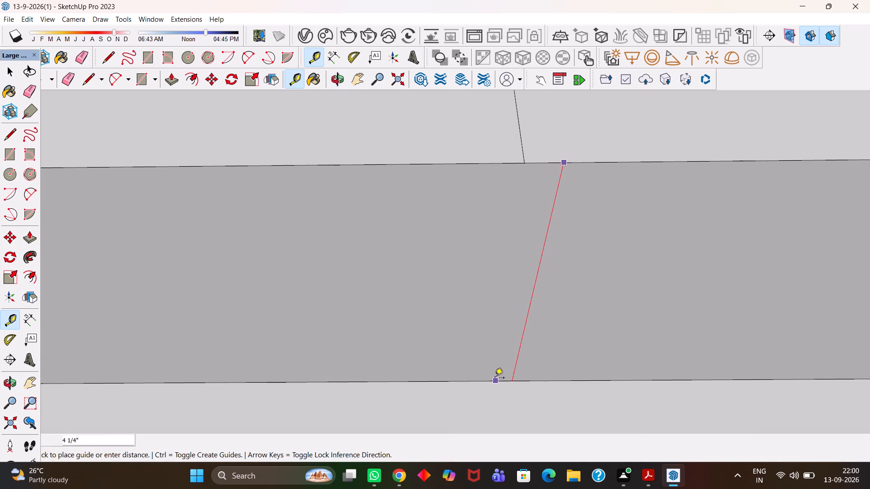
left_click(494, 286)
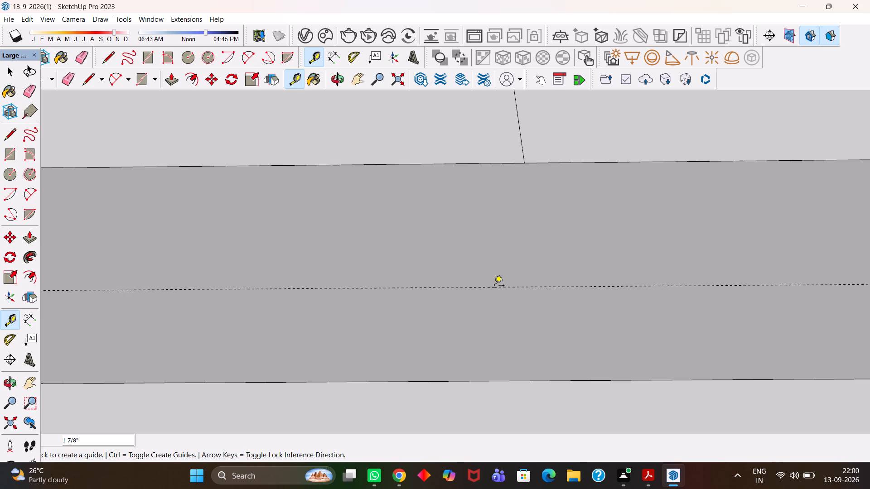
Examine the base cabinets' underside, plinth and fronts from several angles, up to the marble worktop.
scroll(489, 289, "up", 2)
scroll(478, 295, "down", 6)
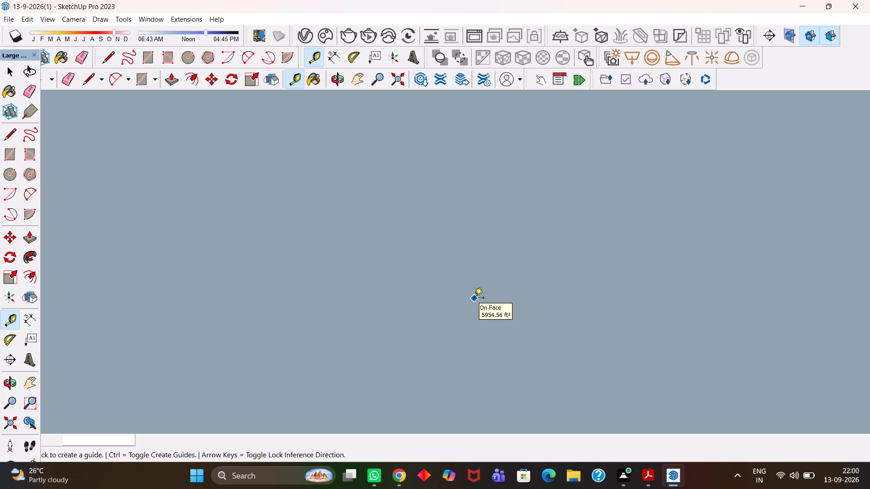
scroll(474, 298, "down", 1)
scroll(474, 296, "up", 13)
key("h")
scroll(476, 295, "up", 1)
left_click_drag(512, 225, 498, 302)
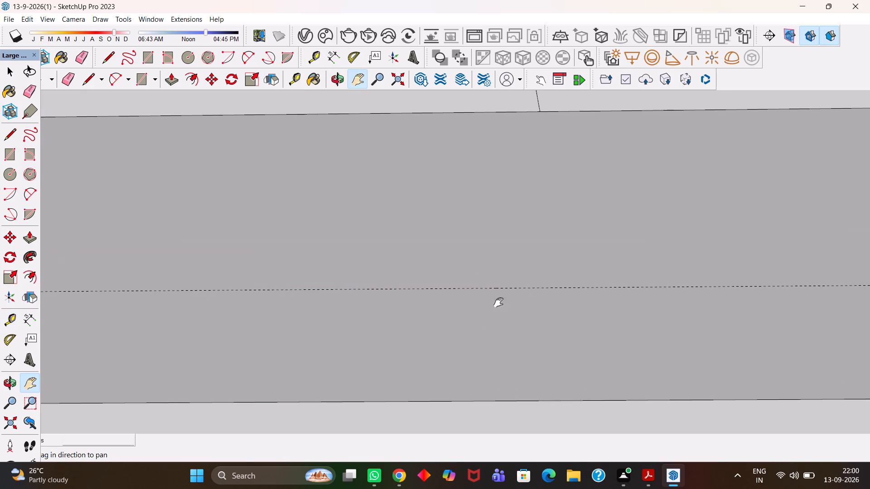
left_click_drag(498, 302, 469, 355)
left_click_drag(538, 246, 484, 321)
scroll(482, 320, "down", 5)
middle_click_drag(453, 289, 531, 381)
scroll(534, 383, "down", 2)
key("h")
middle_click_drag(510, 340, 557, 345)
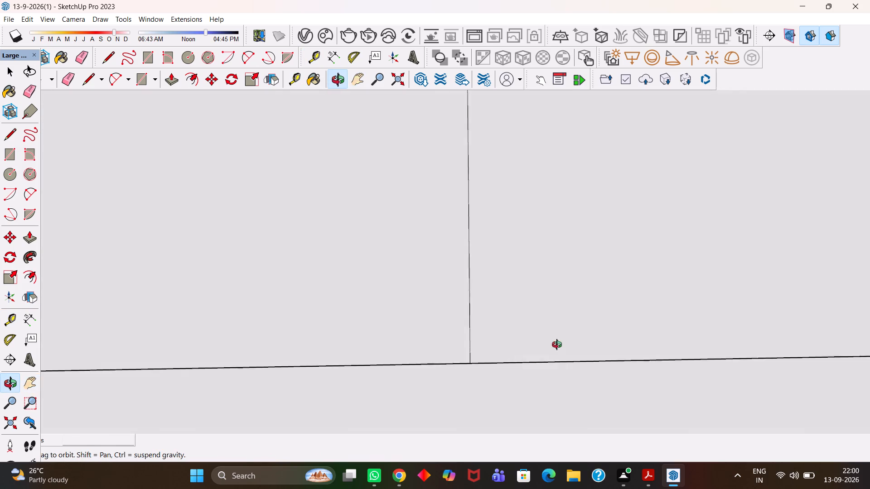
middle_click_drag(557, 345, 604, 274)
key("h")
left_click_drag(496, 350, 573, 250)
scroll(463, 241, "down", 4)
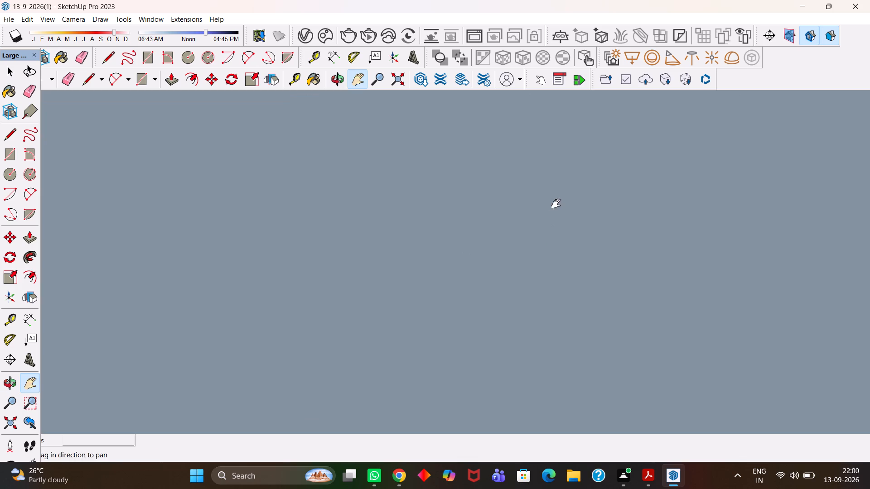
middle_click_drag(556, 204, 532, 317)
left_click_drag(620, 201, 419, 372)
left_click_drag(625, 184, 372, 354)
middle_click_drag(499, 287, 394, 373)
scroll(392, 375, "down", 6)
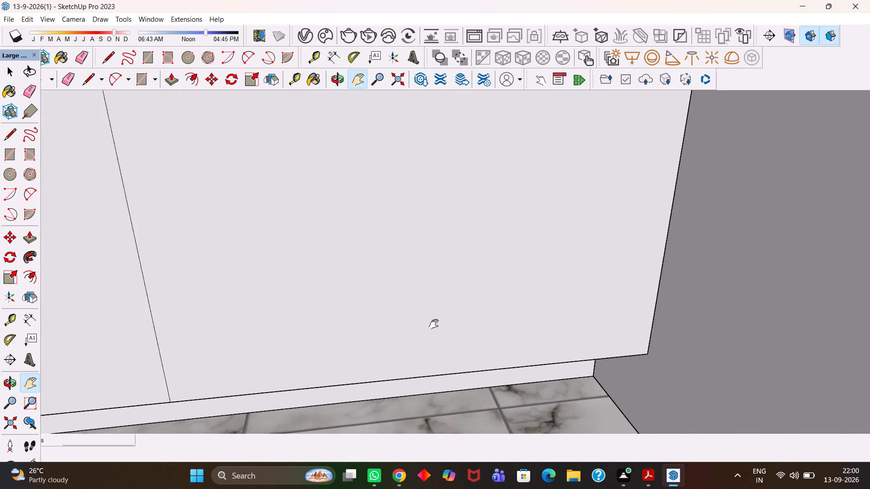
scroll(434, 324, "down", 2)
middle_click_drag(439, 325, 420, 350)
middle_click(418, 353)
scroll(417, 355, "down", 2)
key("h")
left_click_drag(390, 389, 545, 273)
scroll(538, 278, "down", 4)
middle_click_drag(528, 292, 487, 316)
scroll(487, 316, "down", 2)
key("h")
left_click_drag(418, 319, 602, 232)
scroll(447, 256, "down", 3)
middle_click_drag(443, 254, 443, 302)
left_click_drag(388, 295, 503, 338)
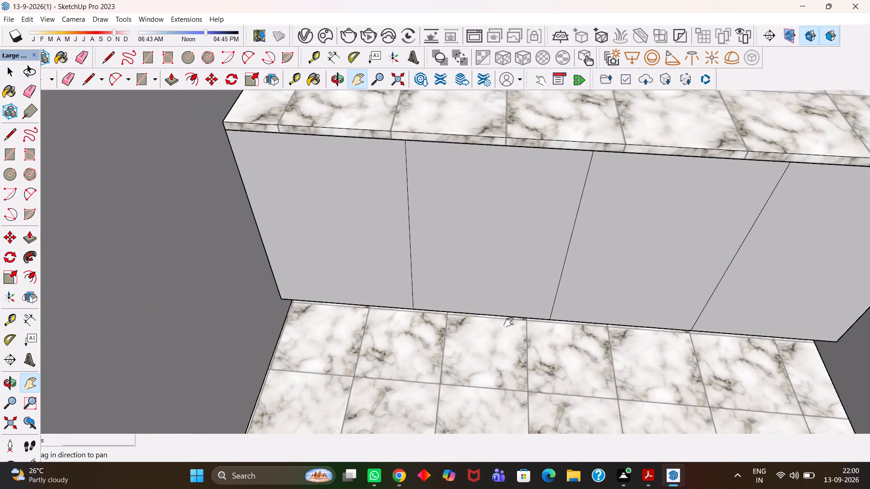
Look over the house interior from the corner storage unit through the adjoining rooms to the front wall.
scroll(500, 324, "down", 4)
middle_click_drag(526, 264, 531, 311)
scroll(531, 312, "down", 16)
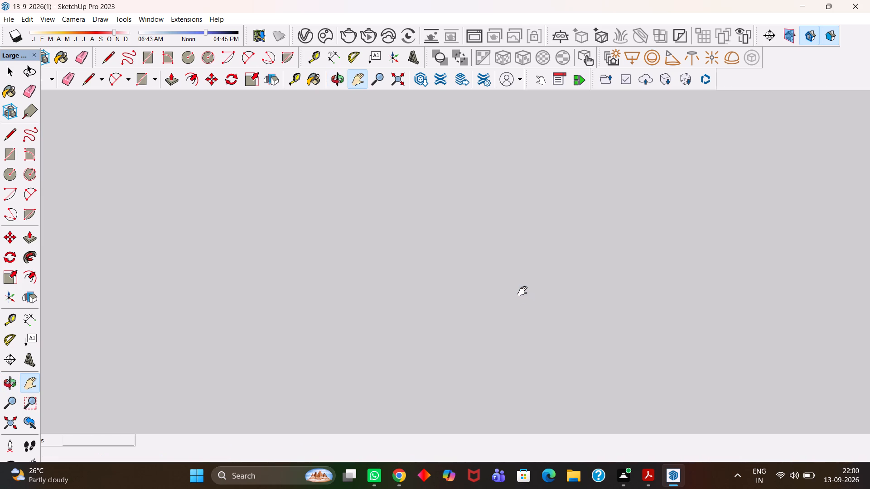
scroll(522, 291, "down", 4)
scroll(520, 297, "down", 17)
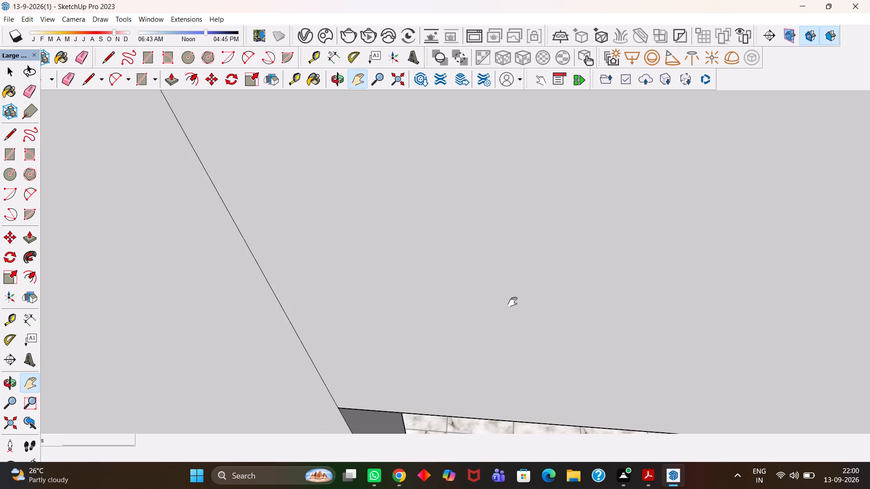
scroll(516, 307, "down", 19)
left_click_drag(558, 385, 423, 197)
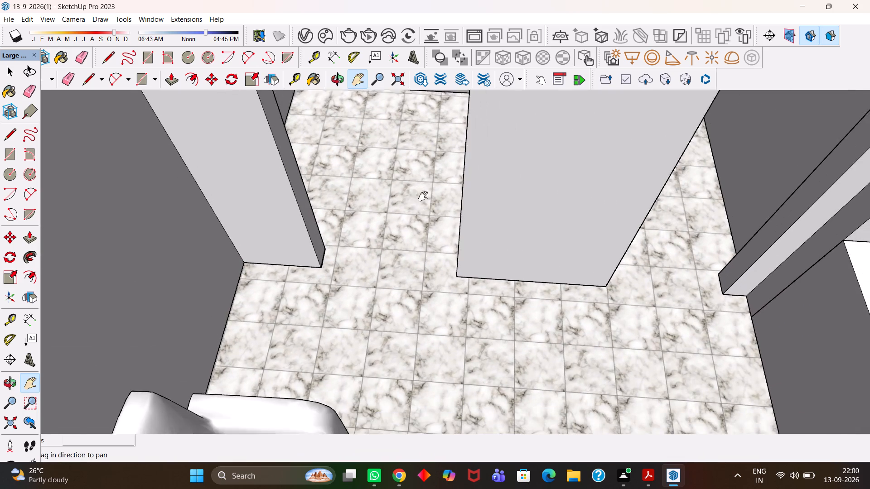
left_click_drag(423, 197, 420, 194)
scroll(374, 283, "down", 6)
scroll(390, 306, "up", 1)
middle_click_drag(393, 310, 388, 351)
scroll(388, 350, "down", 7)
scroll(396, 354, "up", 1)
middle_click_drag(400, 360, 420, 379)
scroll(421, 378, "down", 3)
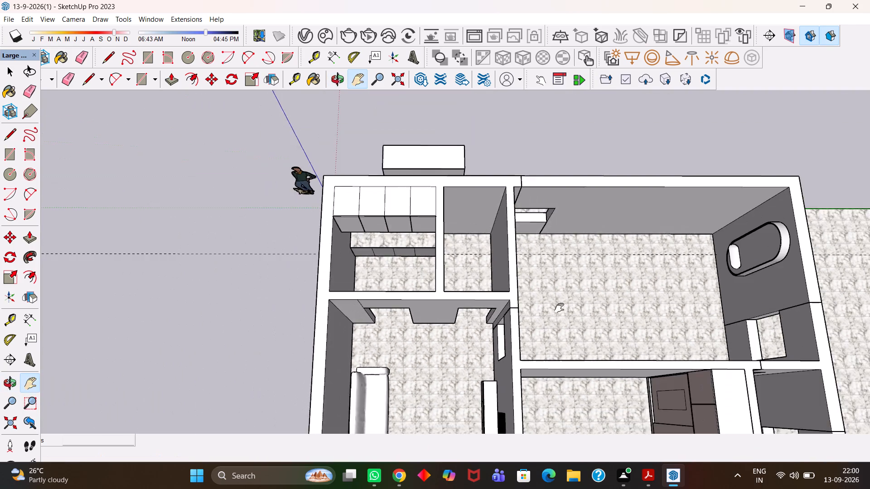
left_click_drag(572, 295, 406, 323)
scroll(520, 313, "up", 6)
scroll(442, 328, "down", 5)
left_click_drag(436, 330, 492, 149)
left_click_drag(443, 285, 523, 139)
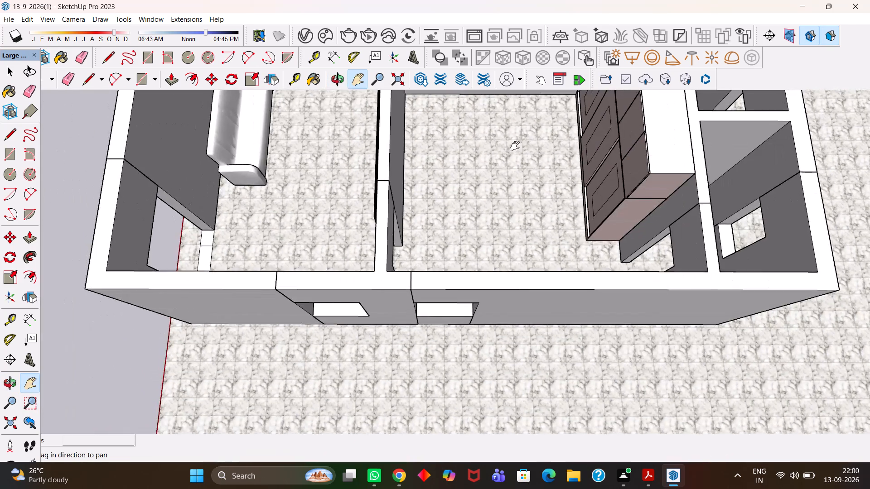
Examine the living room around the sofa, the TV unit and the front wall openings from several angles.
scroll(485, 172, "down", 6)
scroll(462, 176, "up", 8)
middle_click_drag(551, 226, 596, 178)
scroll(596, 179, "up", 2)
scroll(589, 187, "down", 6)
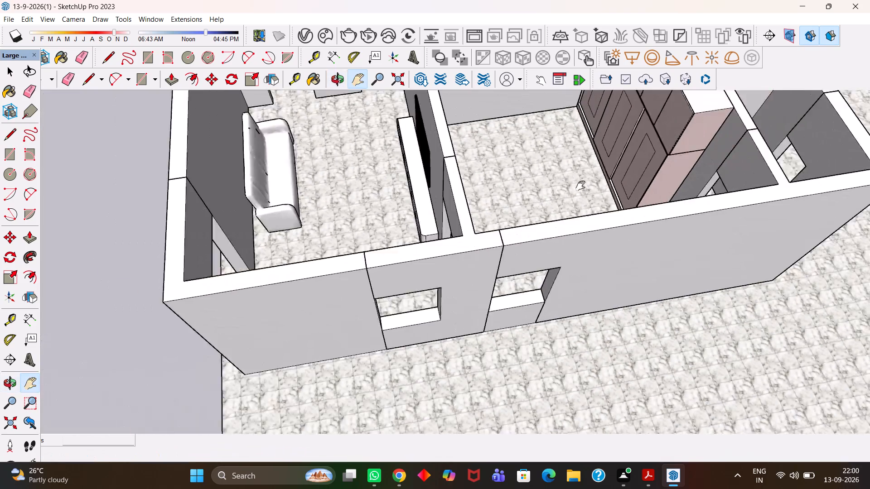
scroll(580, 186, "down", 2)
scroll(580, 185, "up", 4)
scroll(578, 183, "down", 2)
left_click_drag(541, 197, 604, 288)
scroll(563, 257, "up", 5)
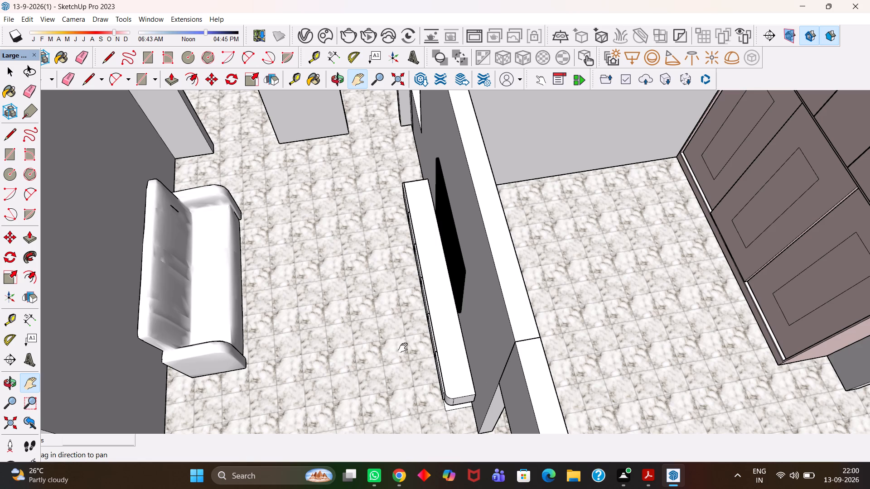
scroll(481, 317, "down", 12)
key("h")
middle_click_drag(502, 320, 466, 295)
middle_click_drag(460, 312, 464, 334)
scroll(469, 340, "up", 3)
middle_click(475, 348)
key("h")
left_click_drag(487, 365, 488, 288)
scroll(404, 327, "up", 5)
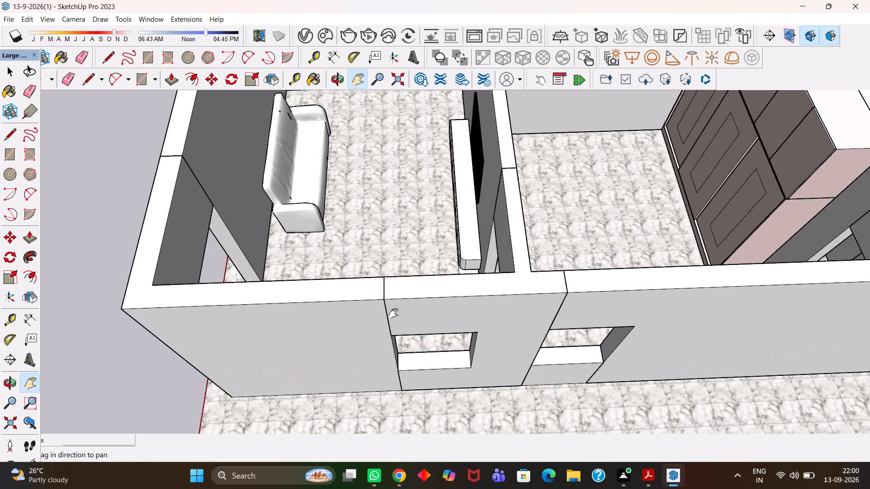
middle_click_drag(398, 363, 406, 383)
scroll(406, 383, "up", 2)
scroll(409, 294, "down", 5)
left_click_drag(409, 283, 425, 352)
scroll(425, 336, "up", 5)
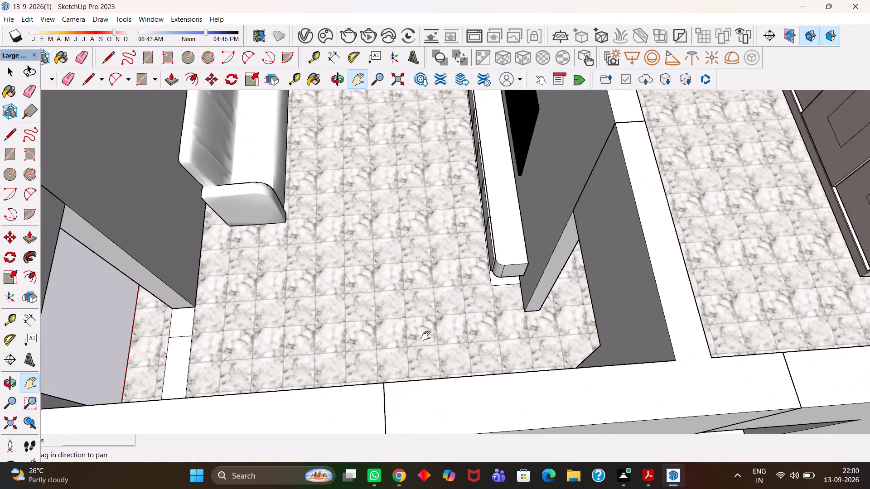
scroll(425, 336, "up", 3)
scroll(437, 325, "down", 3)
scroll(439, 324, "up", 3)
scroll(439, 326, "down", 6)
middle_click(449, 326)
scroll(494, 314, "down", 3)
scroll(399, 283, "up", 1)
middle_click_drag(580, 285, 591, 275)
scroll(591, 274, "up", 1)
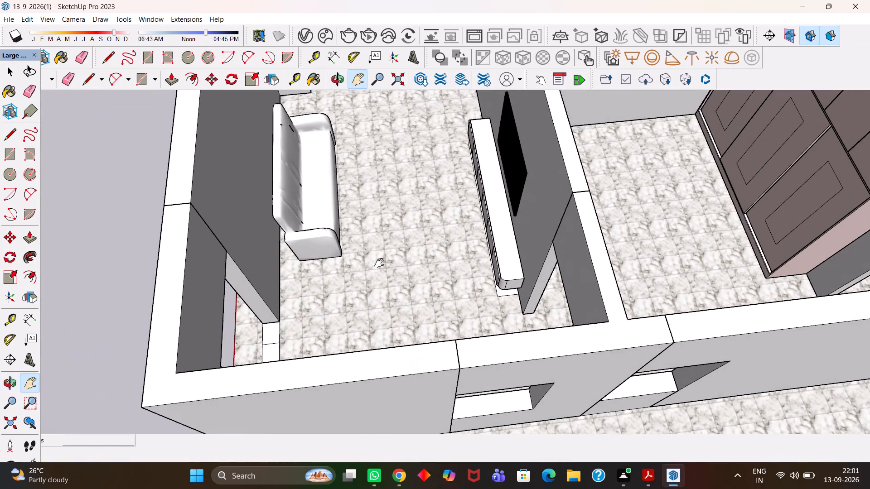
Erase the leftover outline on the floor beneath the near end of the TV unit.
scroll(679, 246, "down", 3)
middle_click(696, 247)
scroll(619, 252, "up", 10)
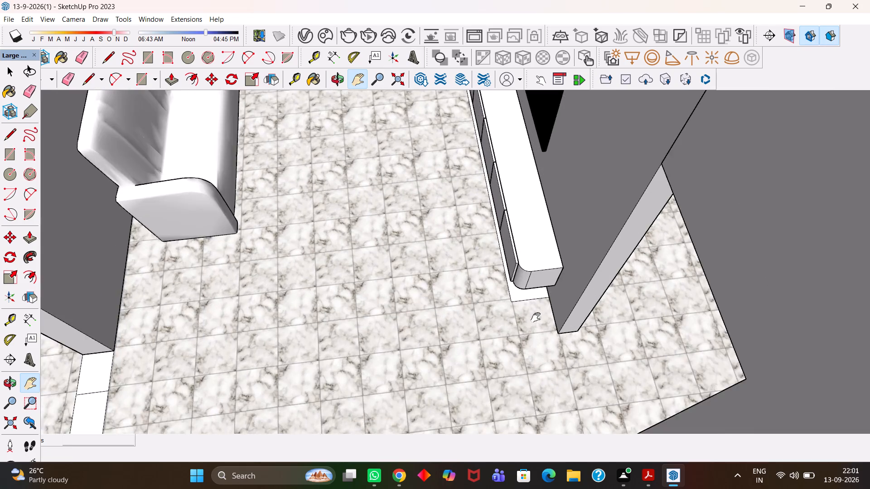
scroll(536, 317, "up", 4)
key("e")
left_click_drag(507, 297, 486, 274)
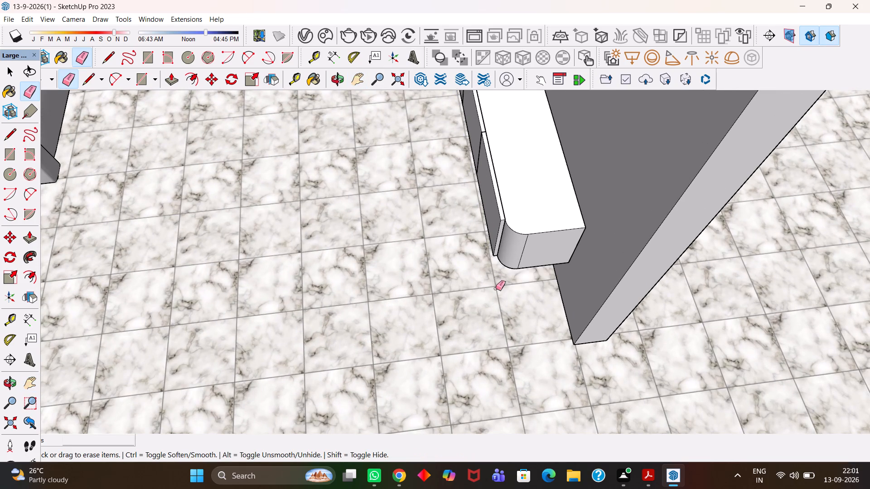
Erase the long dashed construction guide that extends outside the house beyond the living room wall.
key("h")
scroll(496, 297, "down", 6)
left_click_drag(467, 249, 493, 377)
left_click_drag(475, 274, 494, 374)
scroll(454, 317, "down", 10)
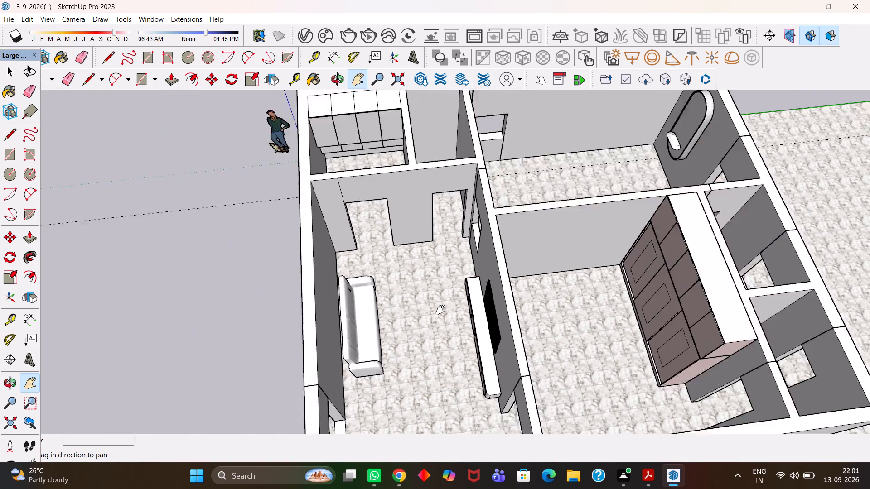
scroll(440, 310, "down", 2)
scroll(405, 318, "up", 2)
scroll(347, 326, "down", 2)
scroll(314, 329, "up", 2)
key("w")
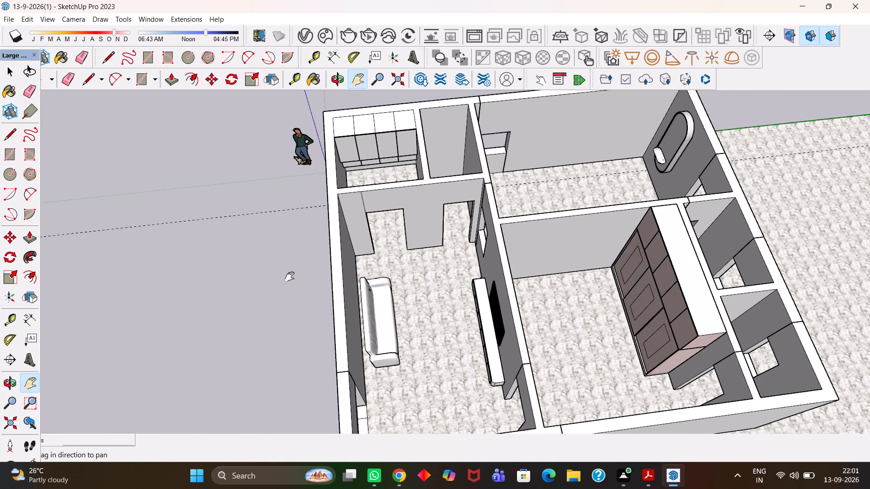
key("e")
scroll(287, 276, "up", 2)
left_click_drag(263, 231, 239, 192)
scroll(316, 275, "down", 4)
Examine the living room, the corner storage room and the outer walls from different sides of the house.
key("h")
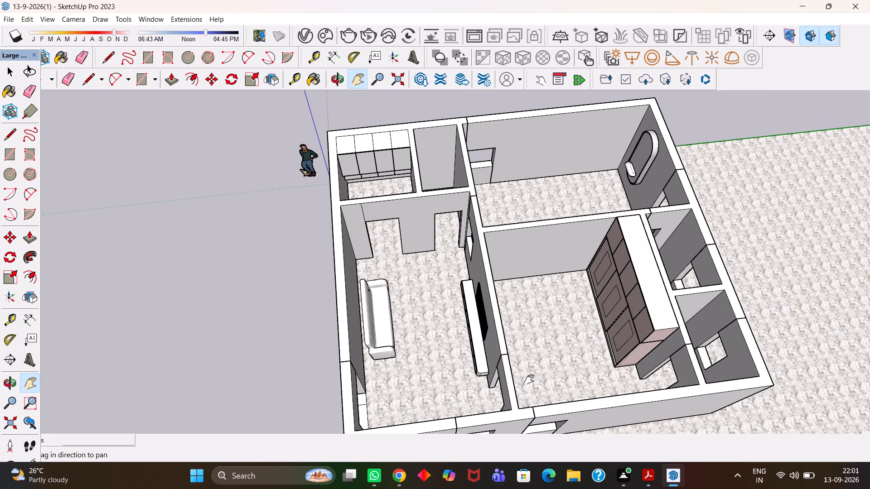
middle_click_drag(546, 318, 667, 297)
scroll(339, 321, "up", 3)
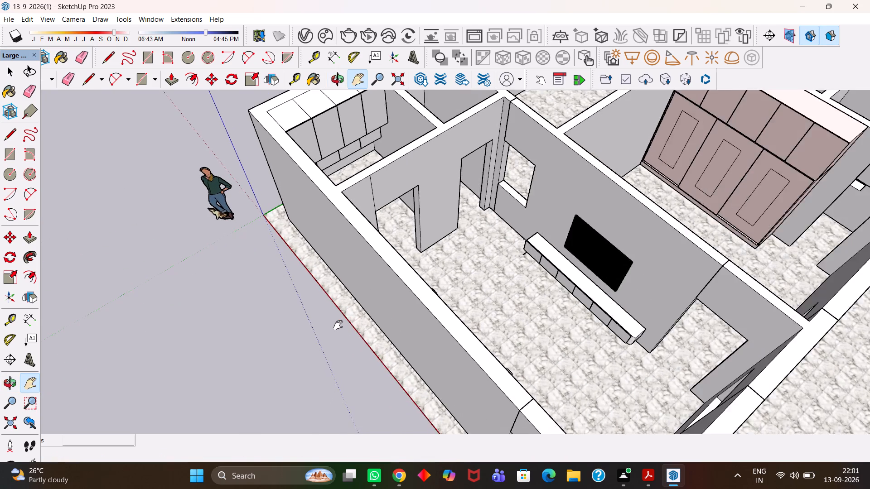
scroll(338, 325, "up", 4)
middle_click_drag(437, 355, 585, 347)
scroll(659, 356, "up", 1)
middle_click_drag(667, 362, 673, 367)
middle_click_drag(420, 292, 501, 338)
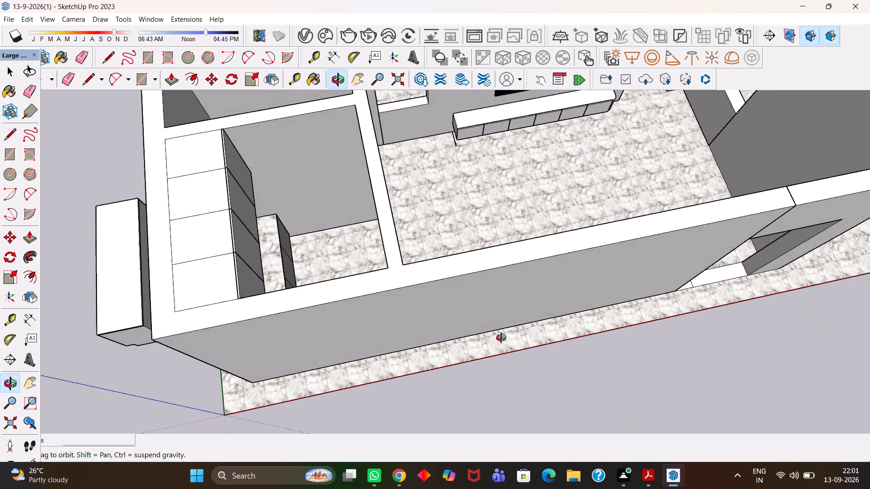
middle_click_drag(501, 338, 465, 327)
key("h")
scroll(460, 326, "down", 3)
left_click_drag(585, 225, 489, 427)
left_click_drag(466, 213, 469, 335)
scroll(447, 249, "up", 4)
middle_click(440, 255)
key("h")
middle_click_drag(455, 267, 454, 368)
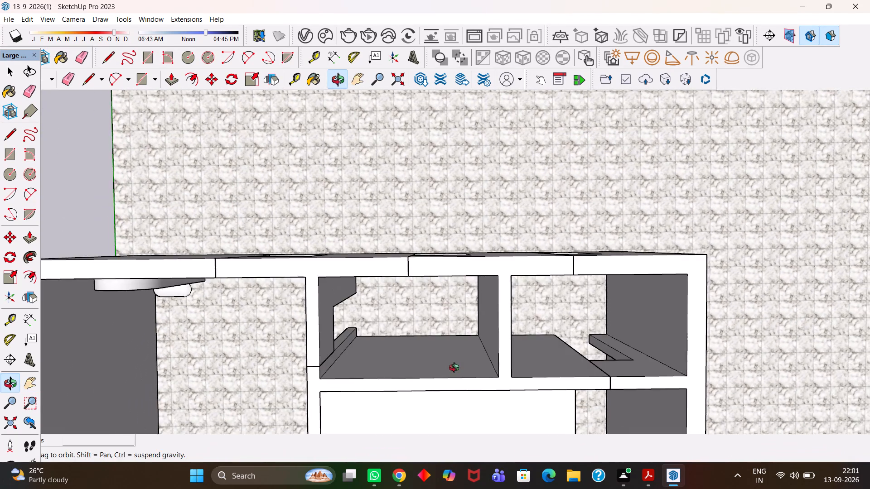
middle_click_drag(454, 368, 429, 317)
Examine the whole house layout from above, including the wardrobe, mirror wall, TV wall and corner storage room.
scroll(429, 321, "up", 1)
key("h")
left_click_drag(373, 337, 546, 212)
scroll(504, 238, "down", 9)
middle_click_drag(532, 229, 534, 198)
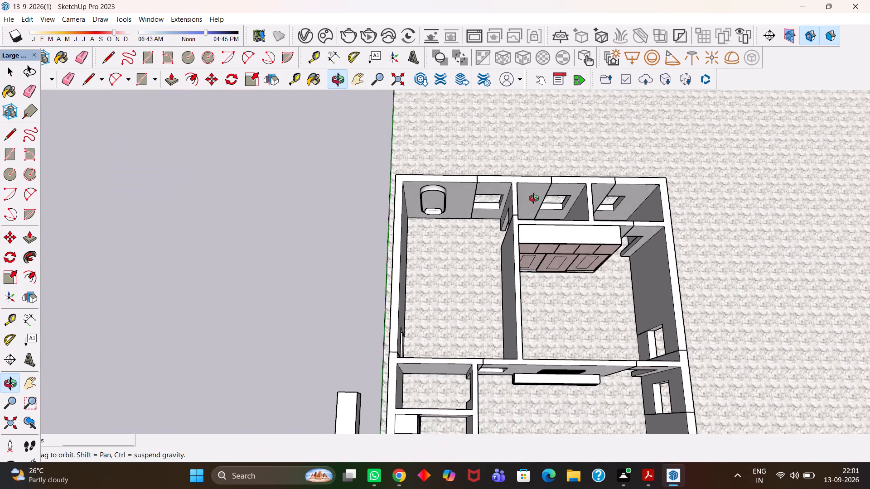
middle_click_drag(534, 198, 533, 179)
middle_click(533, 178)
scroll(533, 178, "up", 3)
key("h")
left_click_drag(575, 326, 540, 158)
left_click_drag(541, 249, 541, 232)
scroll(521, 275, "down", 4)
middle_click_drag(471, 281, 464, 273)
middle_click_drag(462, 270, 455, 261)
middle_click_drag(454, 259, 446, 246)
scroll(454, 258, "up", 3)
middle_click_drag(444, 242, 435, 232)
scroll(490, 213, "down", 3)
left_click_drag(511, 196, 514, 267)
middle_click_drag(504, 277, 494, 266)
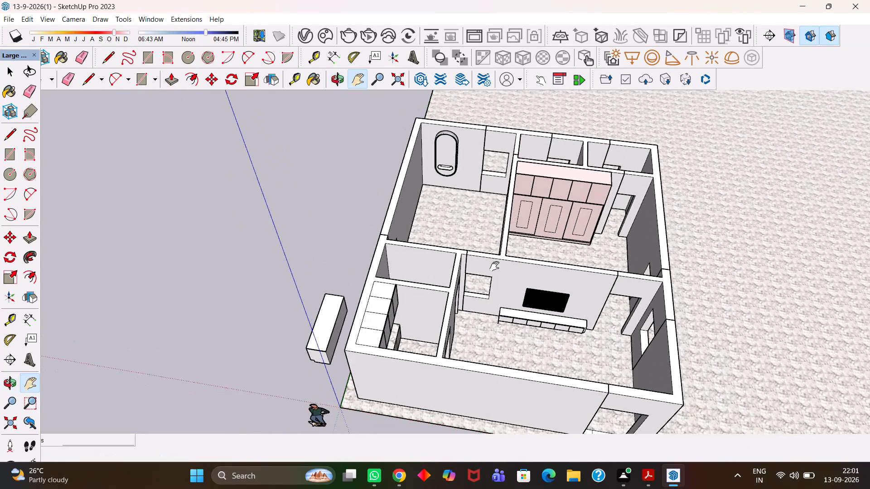
scroll(494, 266, "up", 2)
scroll(474, 277, "down", 3)
left_click_drag(507, 256, 465, 307)
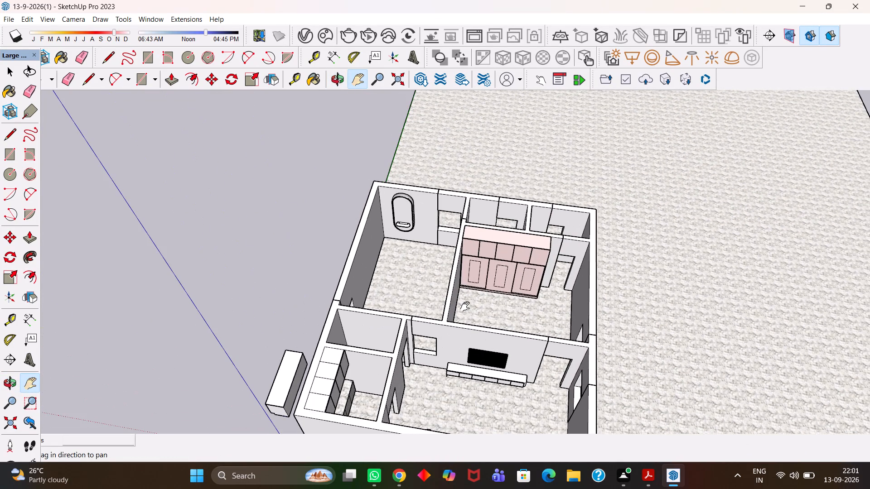
scroll(465, 307, "up", 2)
left_click_drag(465, 312, 503, 267)
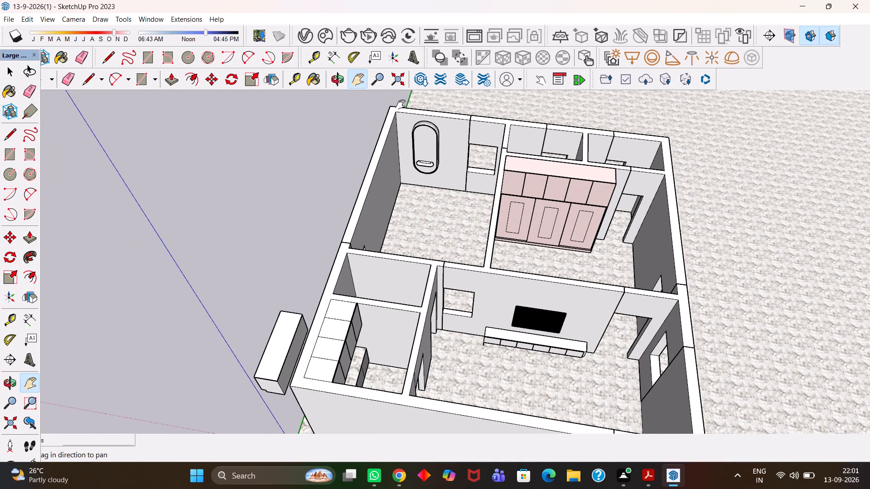
Open the Chaos Cosmos Browser to access the downloaded 3D models.
left_click(324, 34)
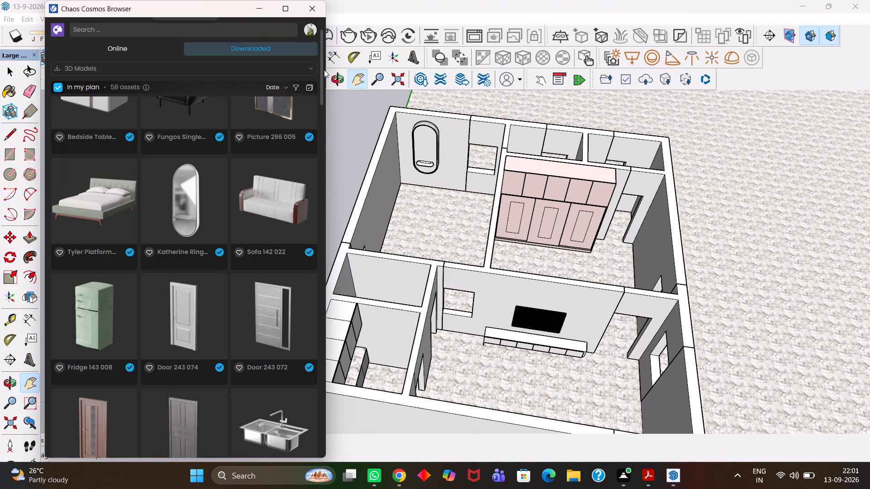
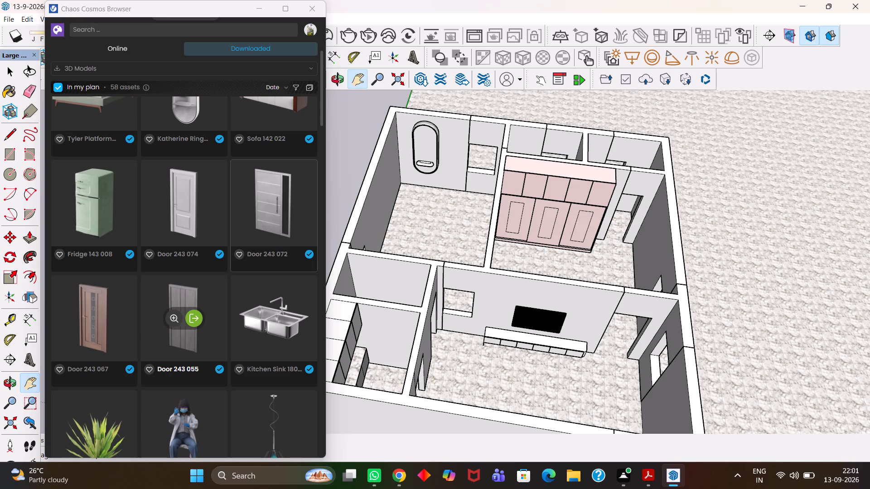
Import Door 243 074 from the downloaded Chaos Cosmos models and place it at the doorway beside the TV unit.
double_click(190, 205)
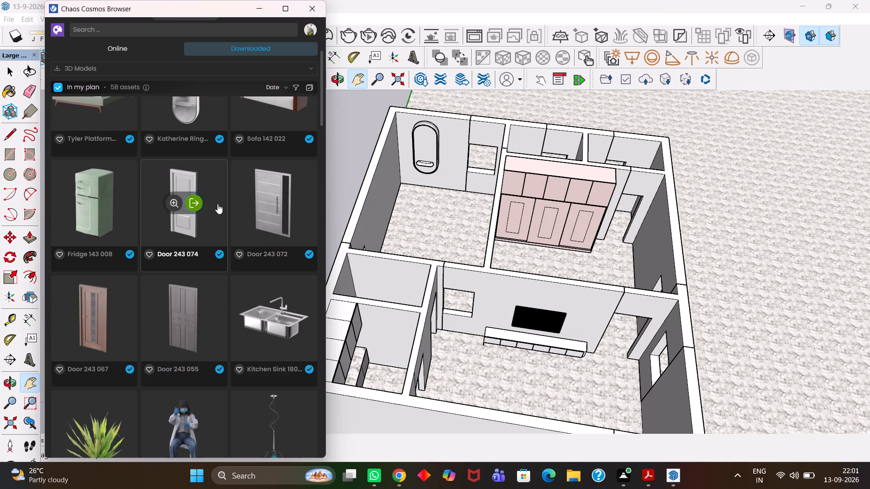
scroll(410, 223, "down", 4)
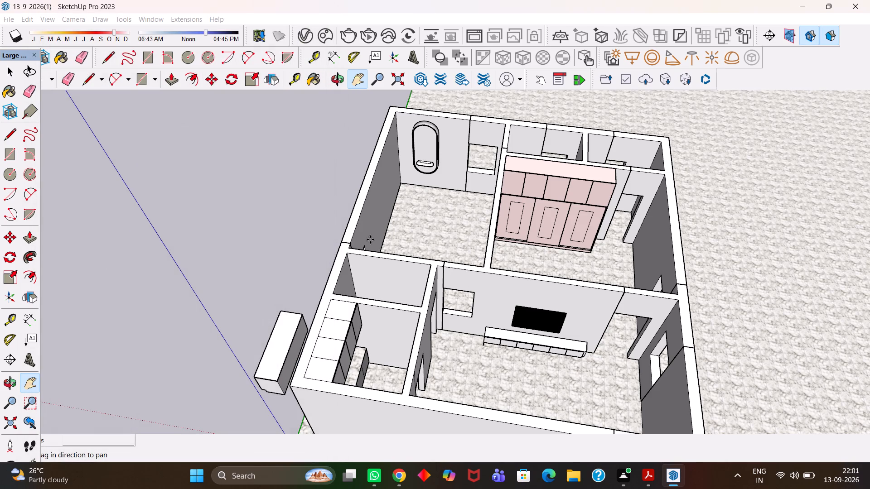
scroll(298, 271, "up", 14)
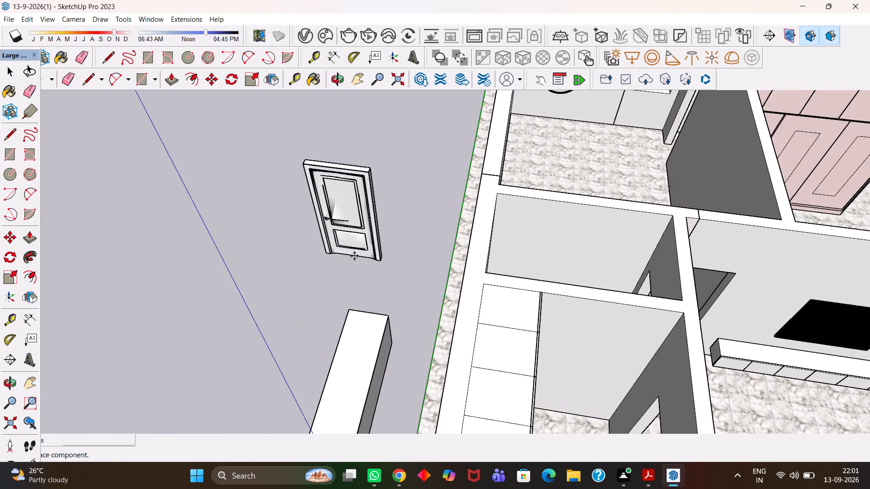
scroll(345, 265, "up", 1)
scroll(324, 273, "down", 11)
scroll(498, 302, "up", 5)
scroll(541, 331, "up", 2)
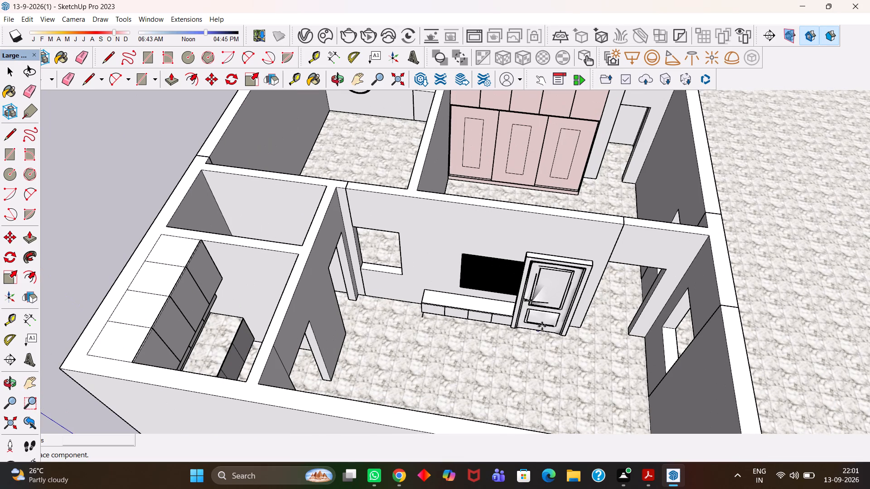
scroll(548, 326, "up", 4)
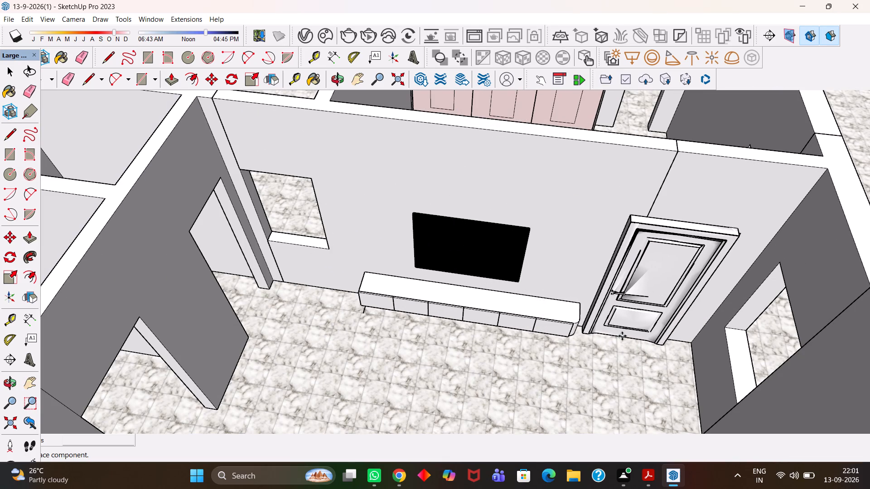
left_click(628, 331)
Move the door so that its bottom corner meets the bottom corner of the doorway beside the TV unit.
key("h")
scroll(639, 321, "up", 7)
left_click_drag(632, 314, 488, 327)
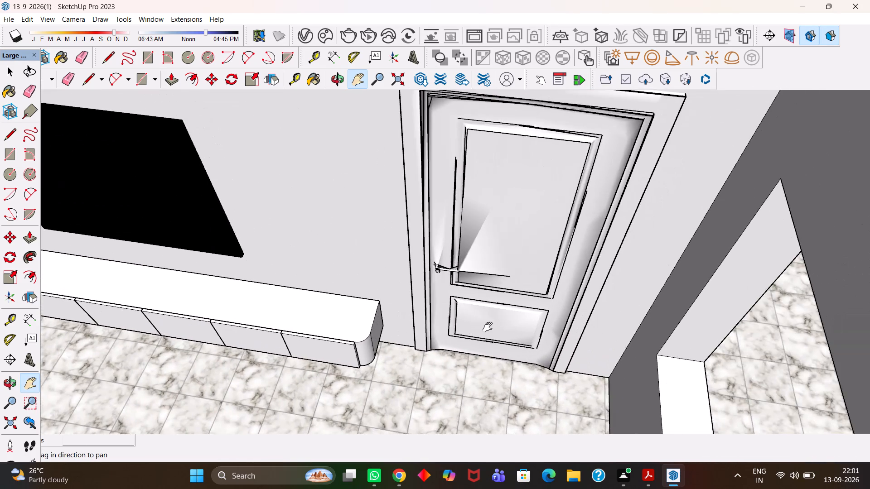
left_click_drag(488, 327, 491, 329)
scroll(485, 336, "up", 3)
key("space")
left_click(511, 334)
scroll(522, 340, "up", 4)
middle_click(527, 345)
key("m")
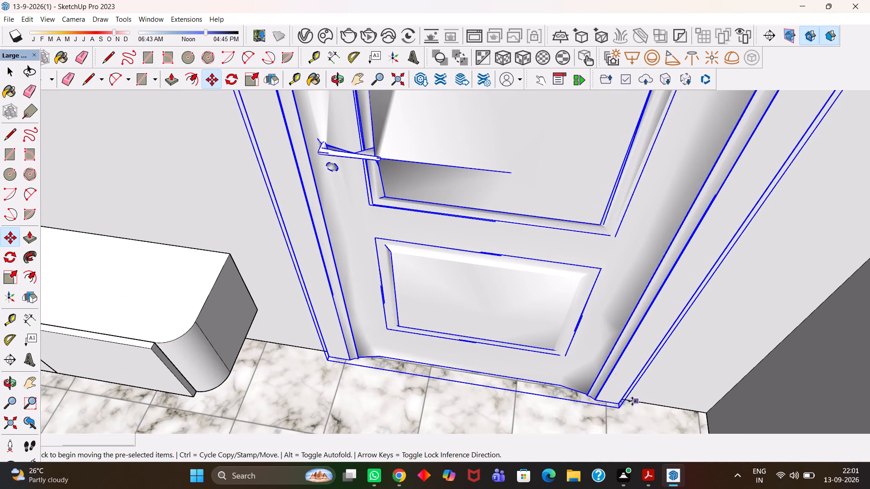
left_click(620, 405)
left_click(614, 394)
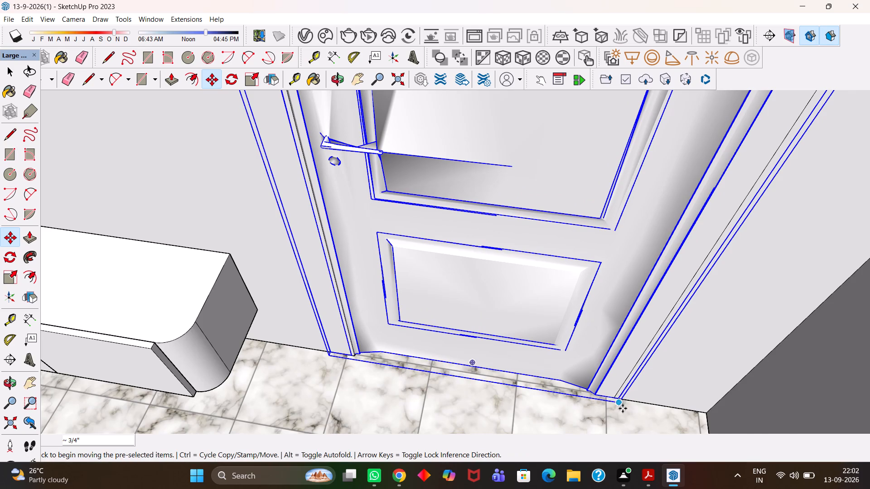
scroll(623, 409, "up", 7)
left_click(616, 399)
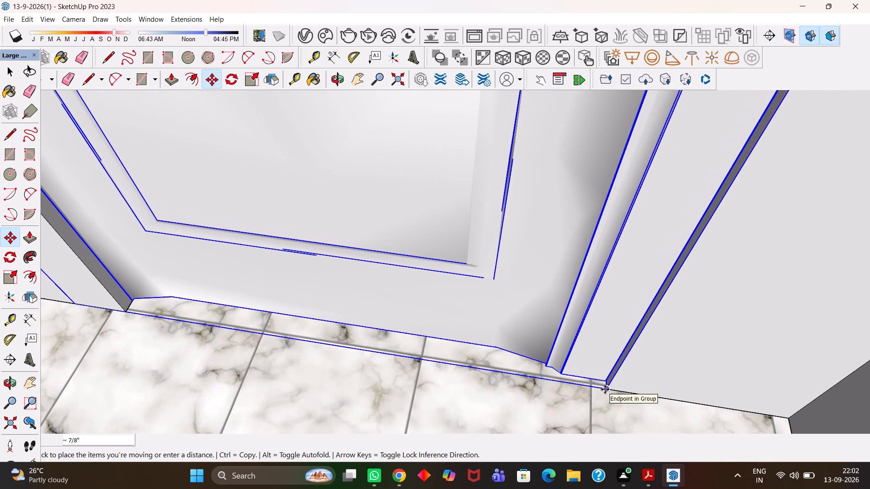
left_click(605, 389)
Scale the door's width by about 0.89 to fit the doorway beside the TV unit.
key("h")
scroll(577, 380, "down", 7)
left_click_drag(450, 344, 539, 379)
scroll(541, 377, "down", 4)
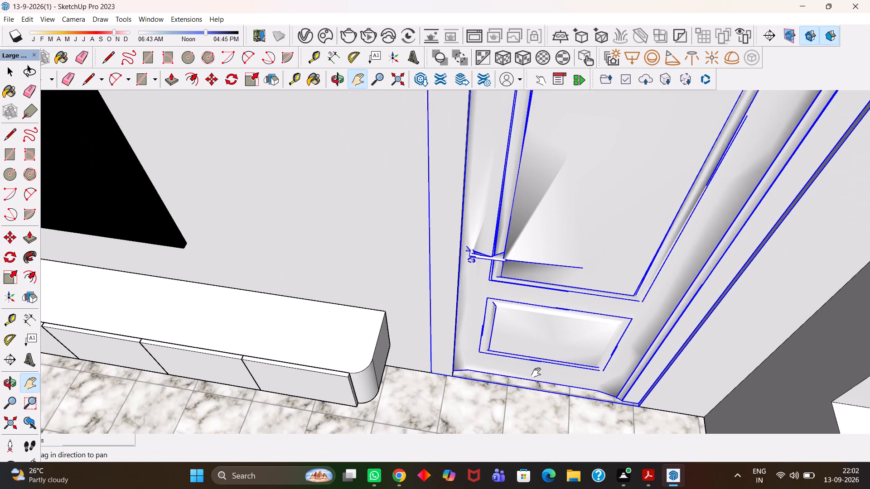
scroll(536, 373, "down", 2)
key("h")
left_click_drag(541, 345, 448, 370)
scroll(441, 356, "down", 3)
middle_click_drag(440, 343, 444, 348)
scroll(447, 352, "up", 1)
key("s")
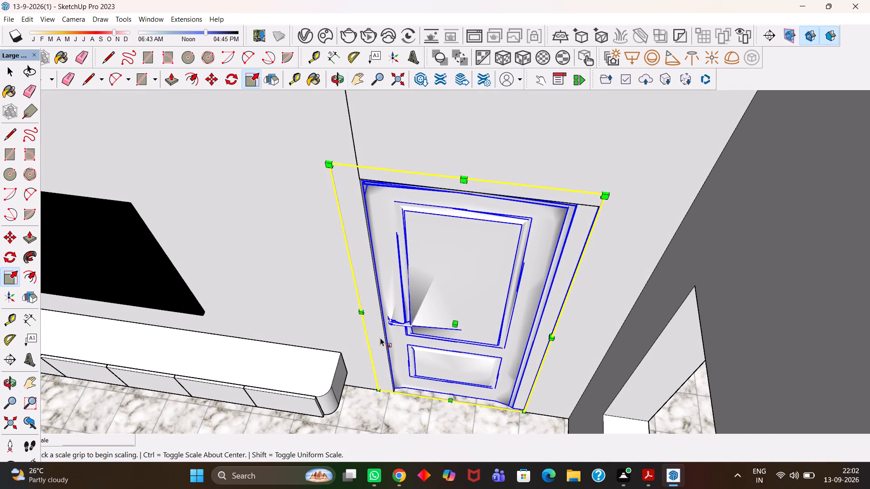
left_click(363, 299)
left_click(380, 297)
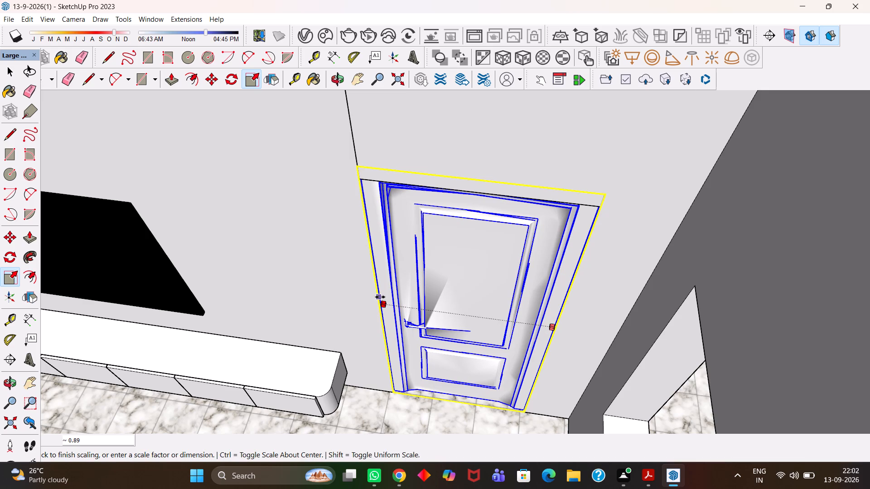
Scale the door's height by about 0.97 to match the top of the doorway.
scroll(380, 297, "down", 3)
left_click(454, 200)
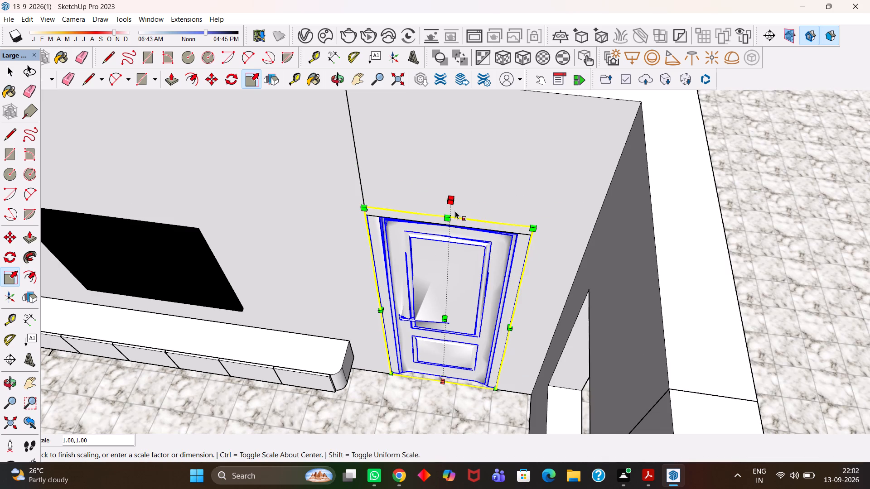
scroll(452, 202, "up", 4)
middle_click_drag(455, 218, 476, 222)
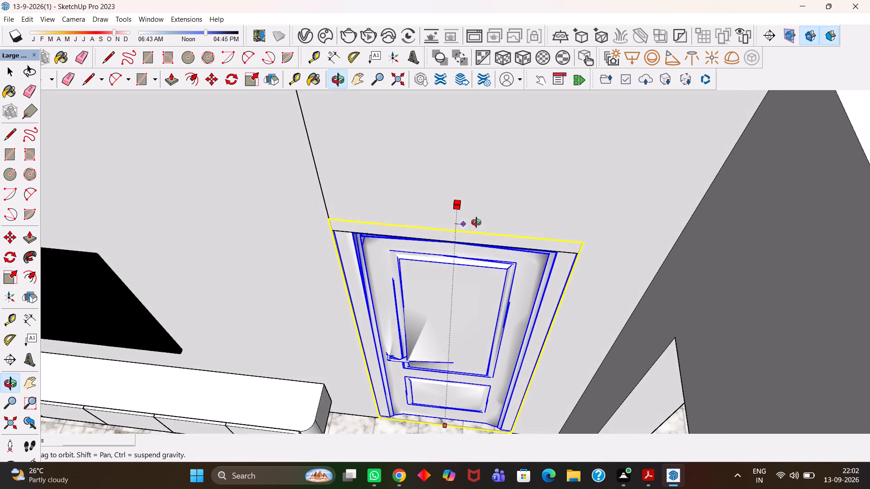
middle_click_drag(476, 222, 496, 222)
key("s")
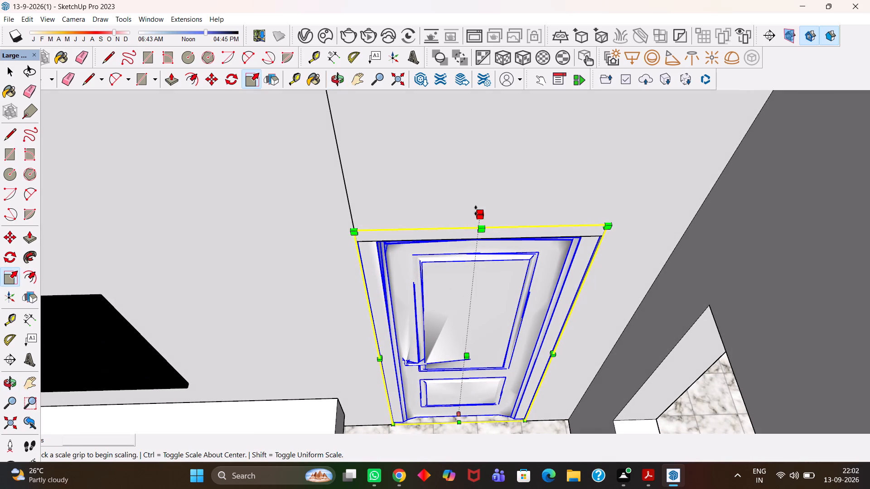
left_click(476, 211)
left_click(419, 237)
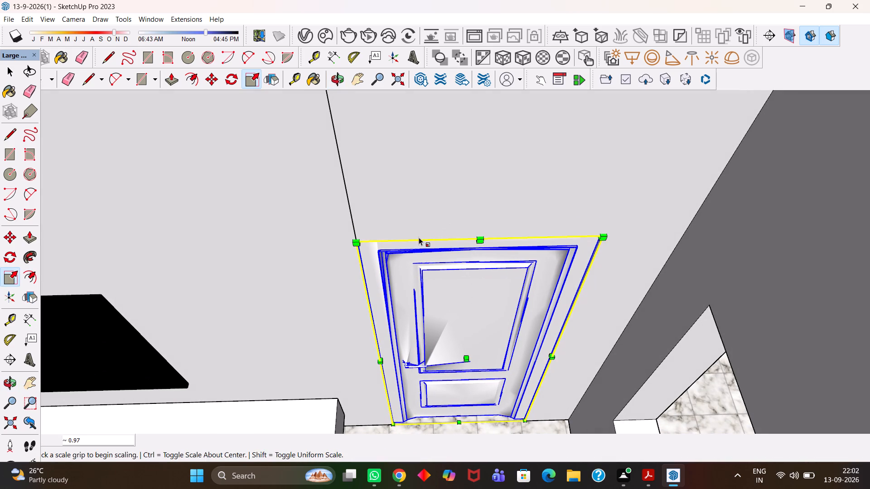
Copy the fitted door to the doorway beside the pink wardrobe, aligning its bottom corner with the opening's corner.
scroll(418, 243, "down", 5)
key("m")
left_click(495, 379)
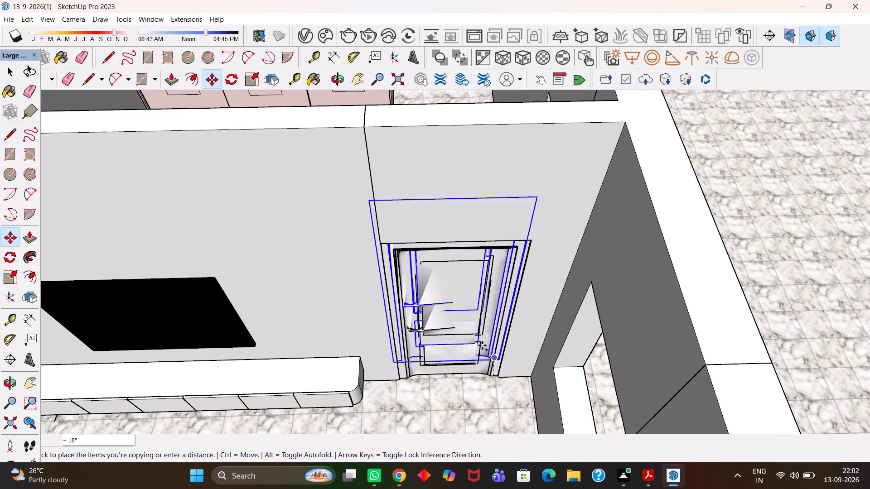
key("h")
scroll(471, 337, "down", 7)
left_click_drag(454, 277, 487, 391)
left_click_drag(468, 268, 489, 363)
scroll(512, 310, "up", 7)
key("Escape")
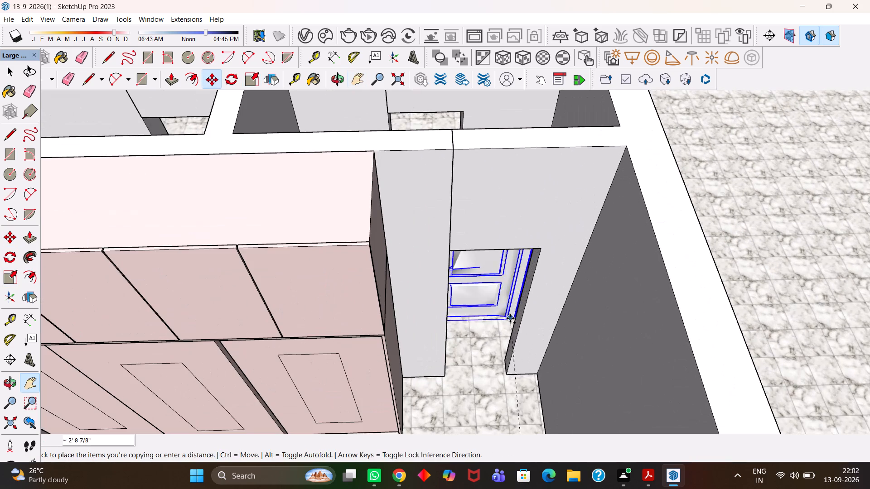
left_click(504, 372)
Scale the copied door's width down to fit the narrower doorway beside the wardrobe.
scroll(503, 371, "up", 4)
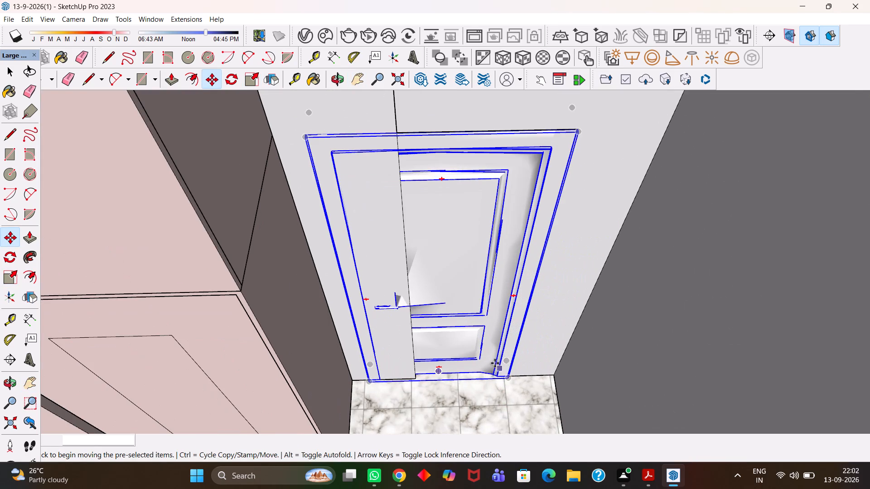
key("s")
left_click(348, 288)
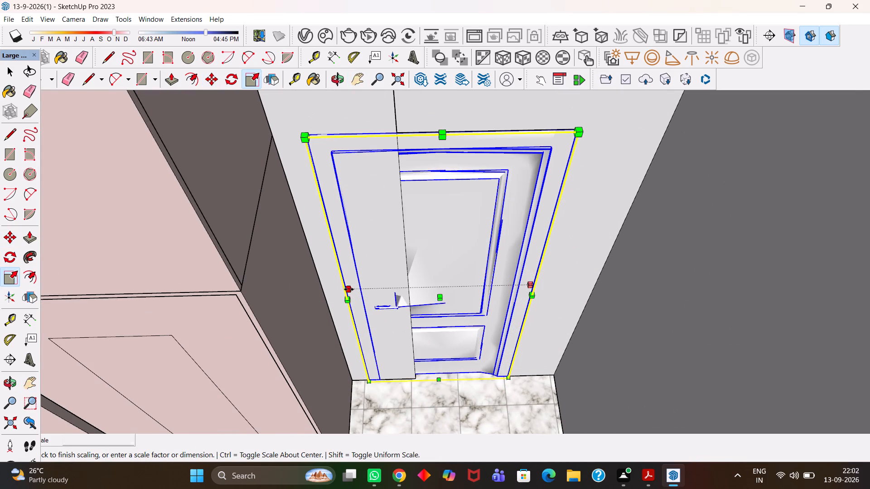
left_click(405, 289)
Copy the narrowed door from beside the wardrobe onto the TV room floor, about 26' 4" away.
scroll(404, 279, "down", 5)
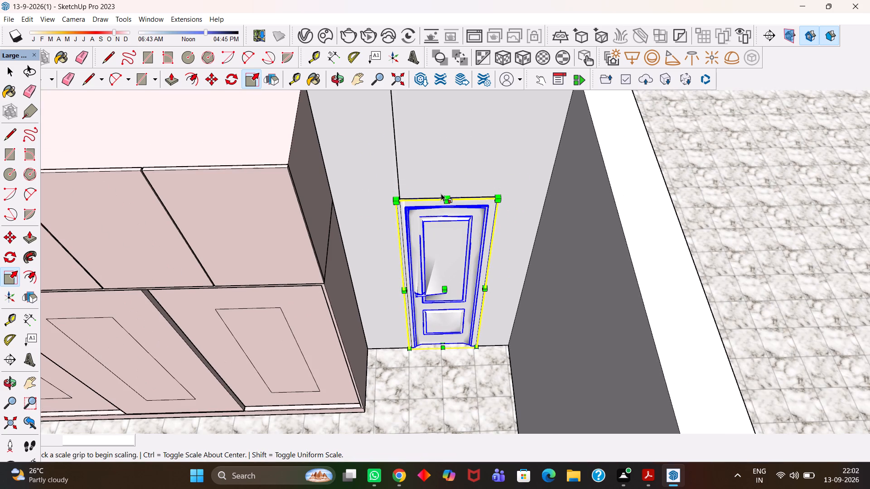
middle_click_drag(451, 301, 461, 335)
scroll(461, 334, "up", 2)
key("m")
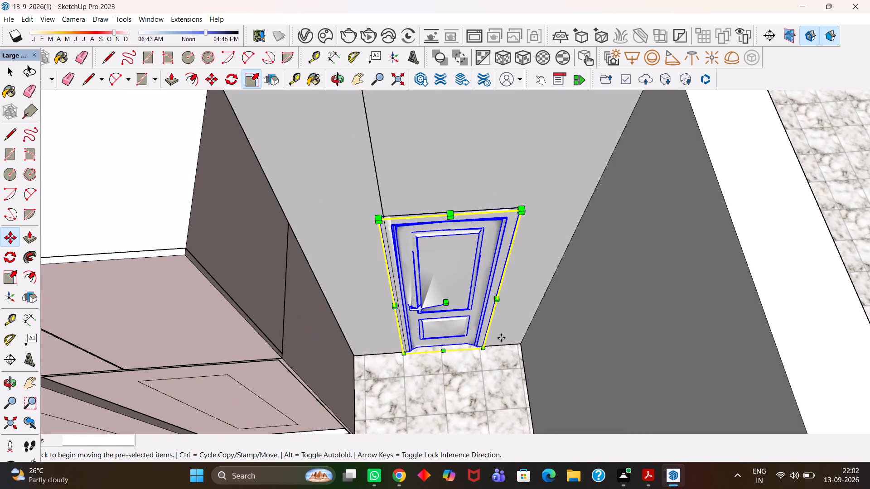
left_click(483, 348)
key("h")
scroll(471, 312, "down", 6)
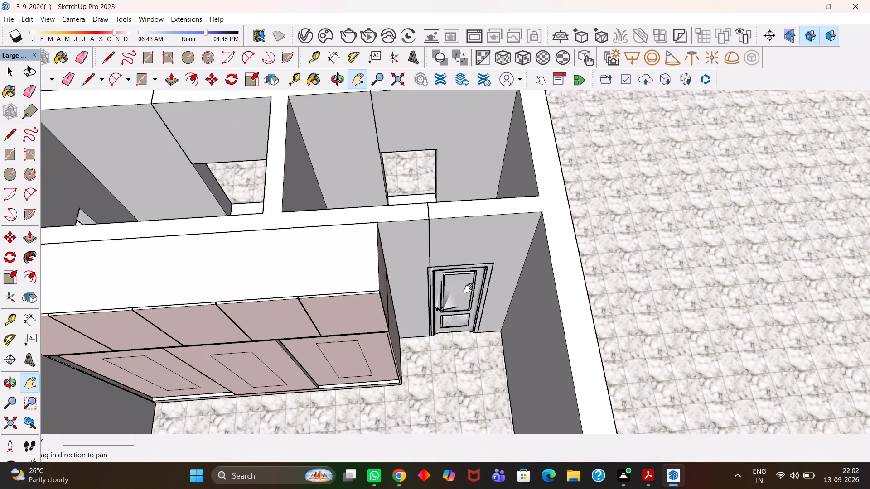
left_click_drag(466, 239, 506, 373)
left_click_drag(472, 292, 478, 319)
left_click_drag(360, 348, 583, 206)
left_click_drag(396, 278, 479, 200)
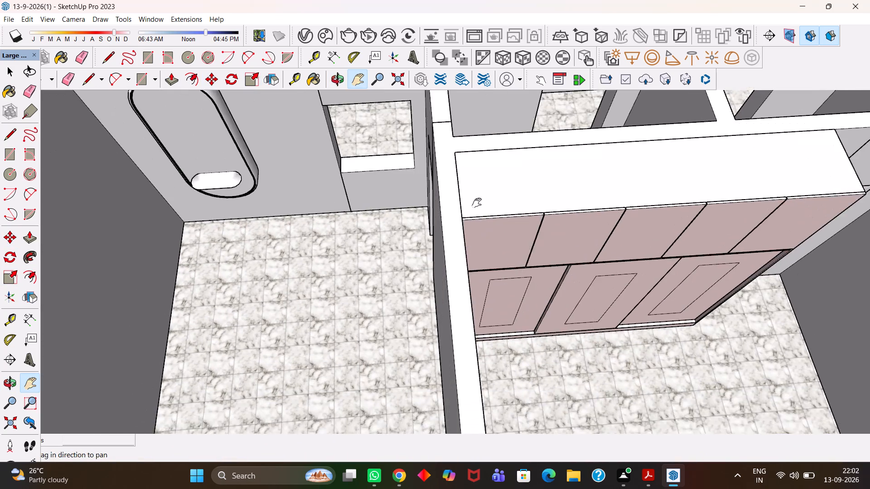
scroll(460, 219, "down", 6)
scroll(378, 276, "down", 7)
left_click_drag(488, 325, 475, 262)
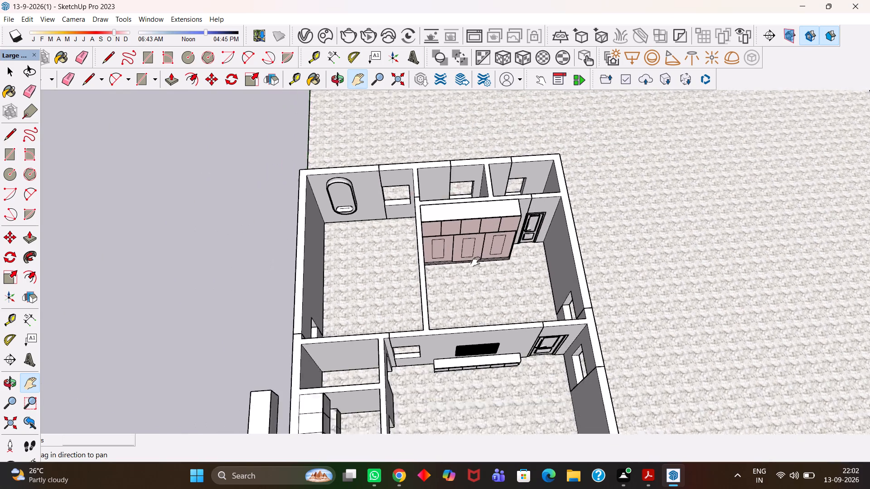
left_click_drag(475, 262, 440, 186)
scroll(477, 207, "up", 3)
scroll(379, 254, "down", 4)
left_click_drag(349, 285, 463, 198)
scroll(464, 198, "up", 4)
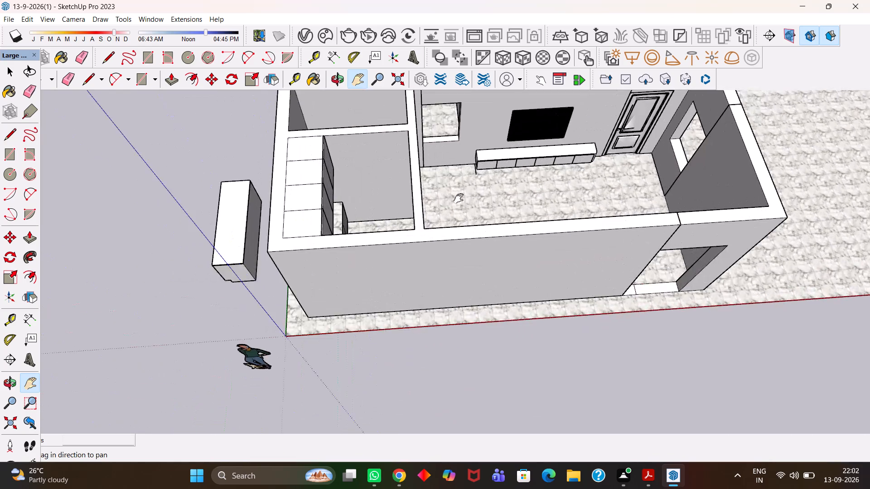
scroll(459, 198, "up", 9)
middle_click_drag(431, 223, 385, 244)
middle_click_drag(408, 268, 377, 265)
scroll(378, 265, "up", 3)
key("Escape")
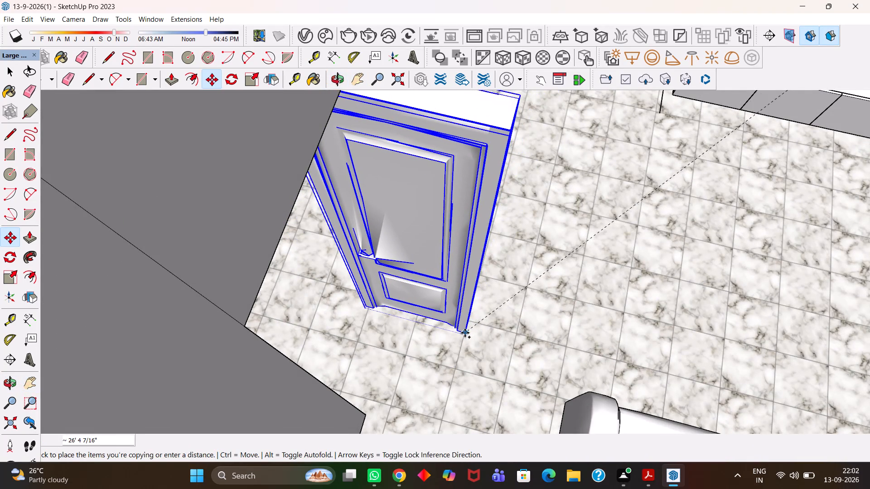
left_click(465, 333)
Rotate the new door copy about 93 degrees on the floor plane to face along the side wall.
scroll(464, 333, "up", 3)
key("h")
scroll(458, 339, "up", 3)
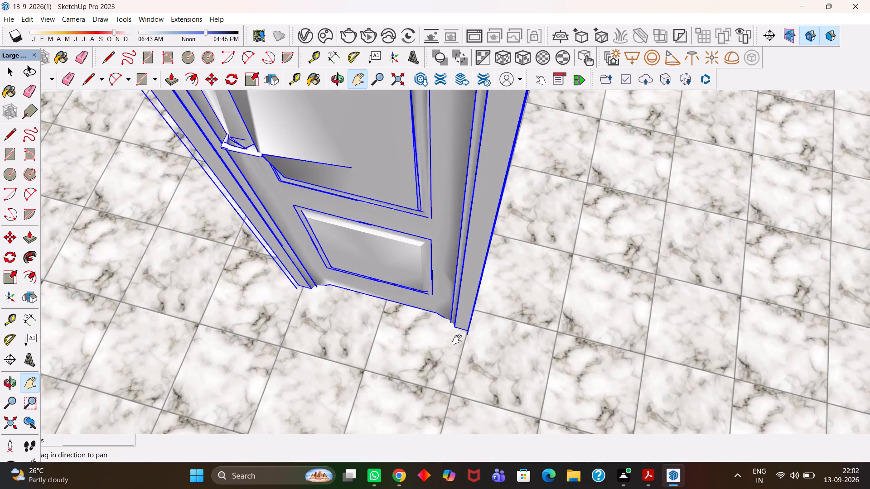
scroll(457, 340, "up", 2)
key("h")
left_click_drag(460, 345, 511, 291)
scroll(506, 295, "down", 4)
middle_click_drag(475, 311, 439, 274)
scroll(442, 277, "up", 2)
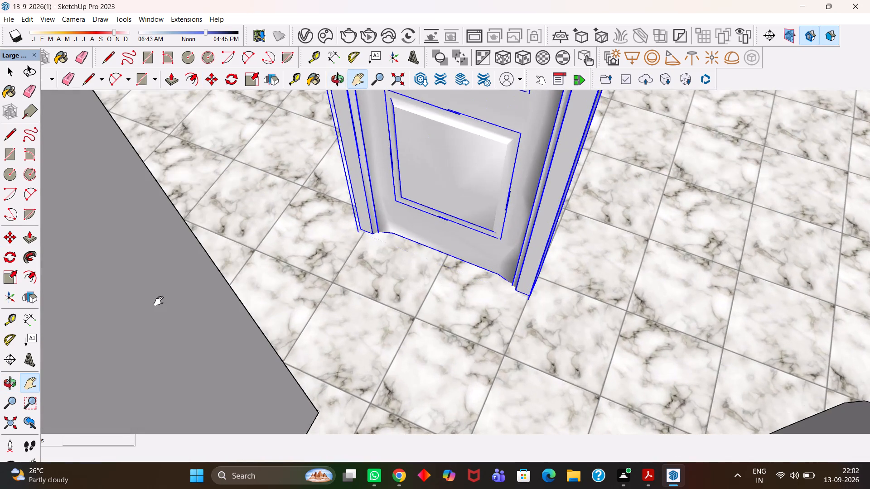
left_click(10, 256)
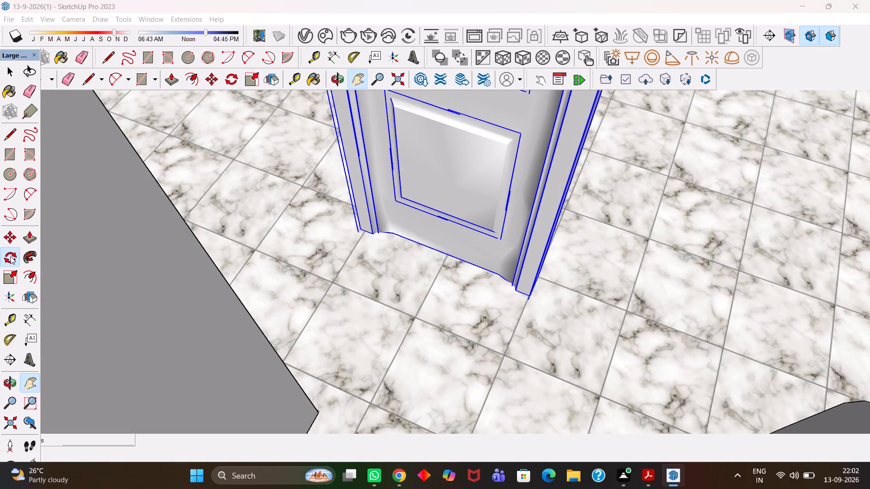
left_click(538, 309)
left_click(590, 333)
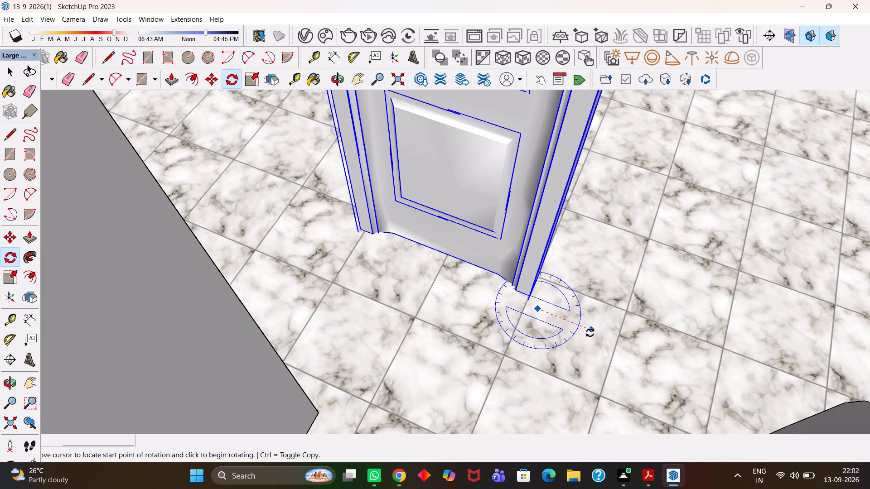
left_click(562, 236)
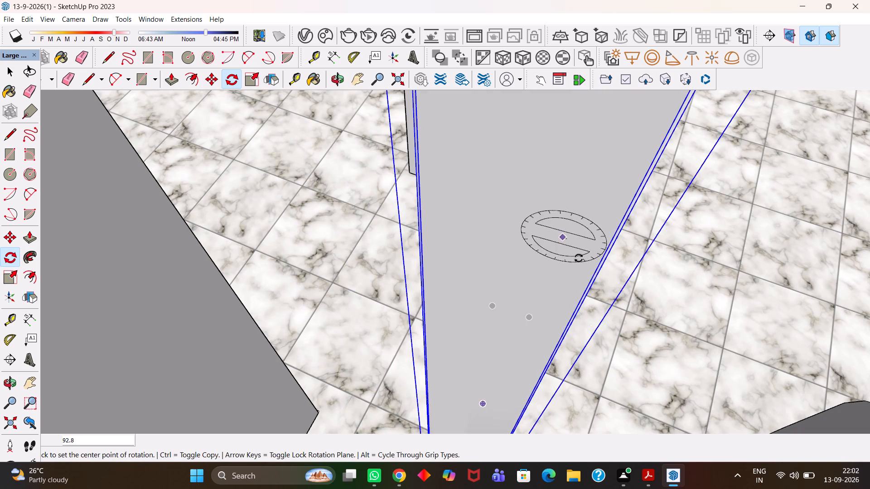
Move the rotated door so that its bottom corner meets the wall corner at the side doorway.
key("h")
left_click_drag(609, 314, 512, 252)
scroll(515, 254, "down", 5)
middle_click_drag(519, 254, 436, 284)
scroll(413, 292, "up", 2)
middle_click(393, 300)
left_click_drag(512, 242, 306, 358)
left_click_drag(514, 248, 394, 329)
middle_click_drag(483, 311, 394, 311)
middle_click_drag(387, 311, 362, 309)
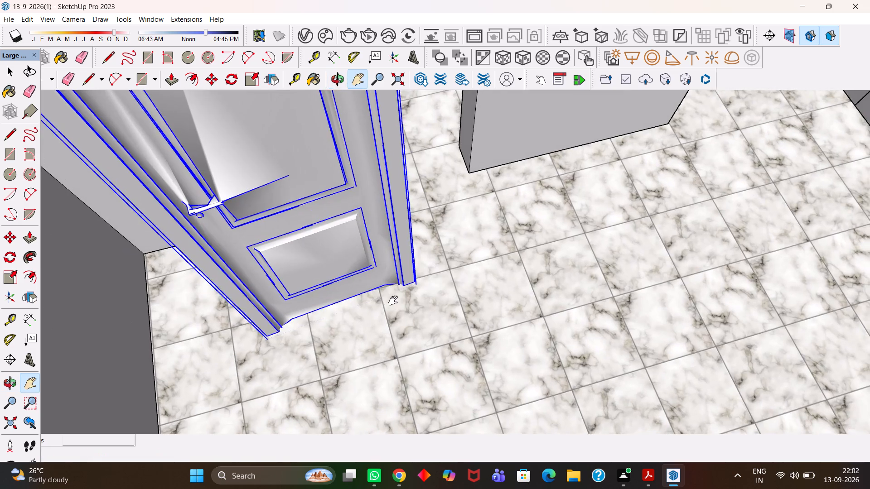
scroll(396, 302, "up", 4)
key("m")
left_click(429, 277)
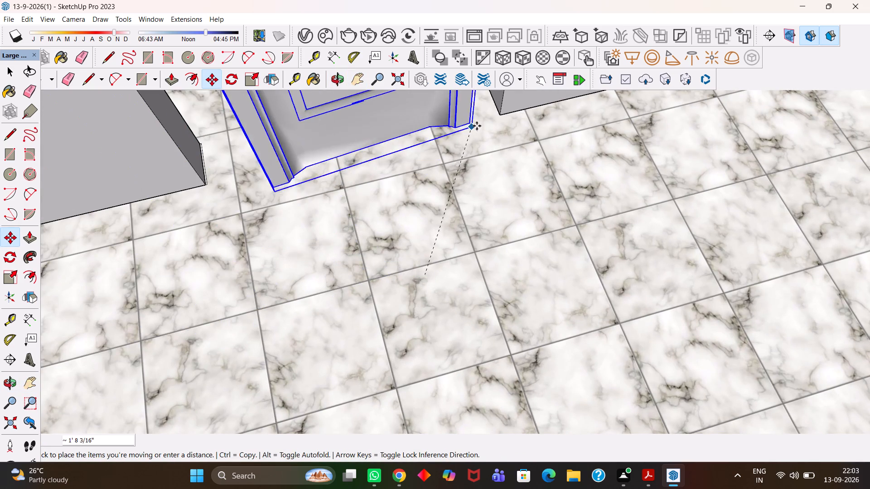
left_click(499, 117)
key("h")
left_click_drag(454, 120, 489, 284)
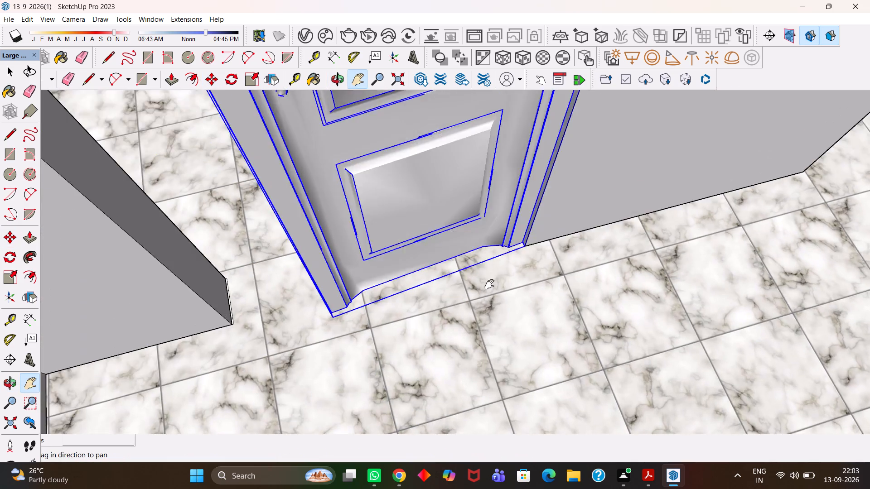
Scale the rotated door's width by about 1.43 so that it spans the full side doorway.
left_click_drag(489, 284, 499, 311)
scroll(493, 314, "down", 7)
left_click_drag(495, 240, 528, 290)
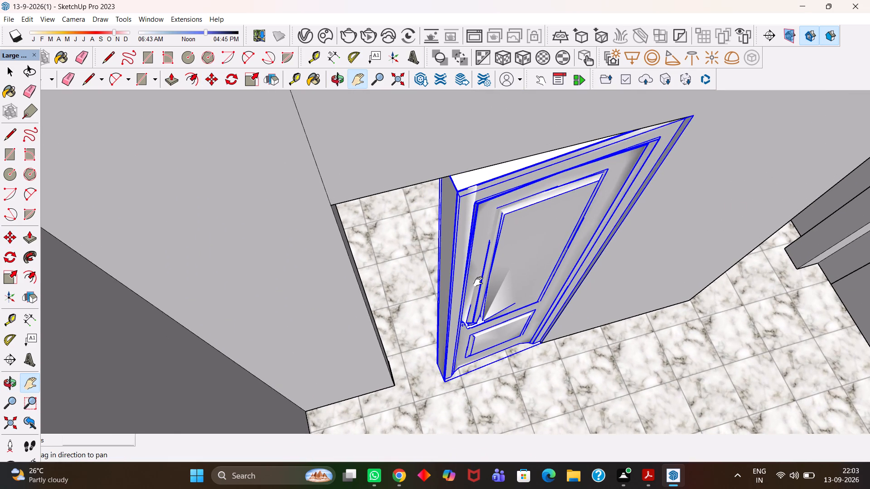
middle_click(468, 277)
scroll(470, 280, "down", 4)
middle_click_drag(465, 292, 444, 271)
scroll(444, 272, "up", 4)
key("s")
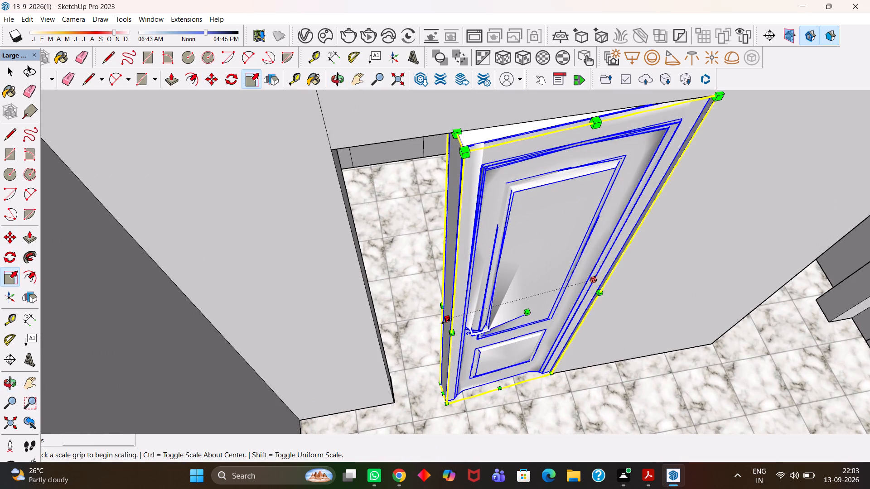
left_click(446, 321)
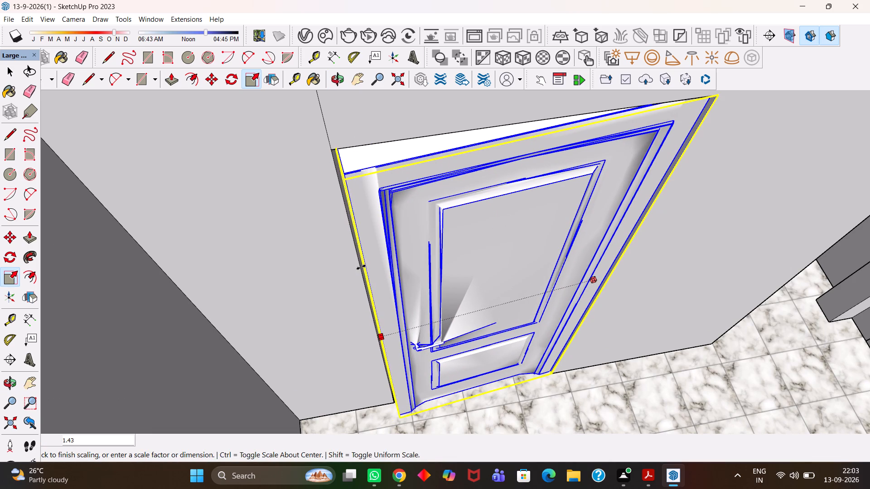
left_click(358, 266)
Move the widened door back about 3 3/4" into the side doorway, aligning its bottom corner with the wall's floor edge.
scroll(356, 268, "down", 6)
middle_click_drag(342, 296, 597, 347)
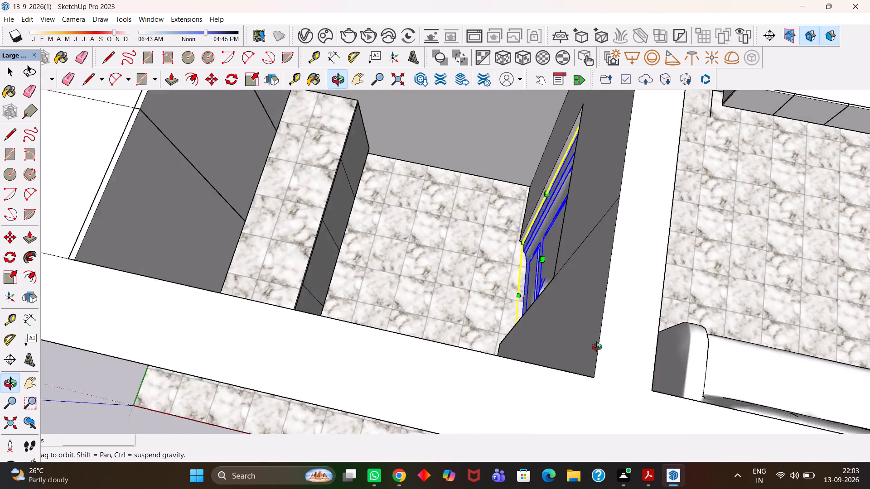
middle_click_drag(597, 347, 343, 306)
scroll(610, 350, "up", 1)
middle_click(328, 308)
scroll(387, 369, "up", 4)
key("m")
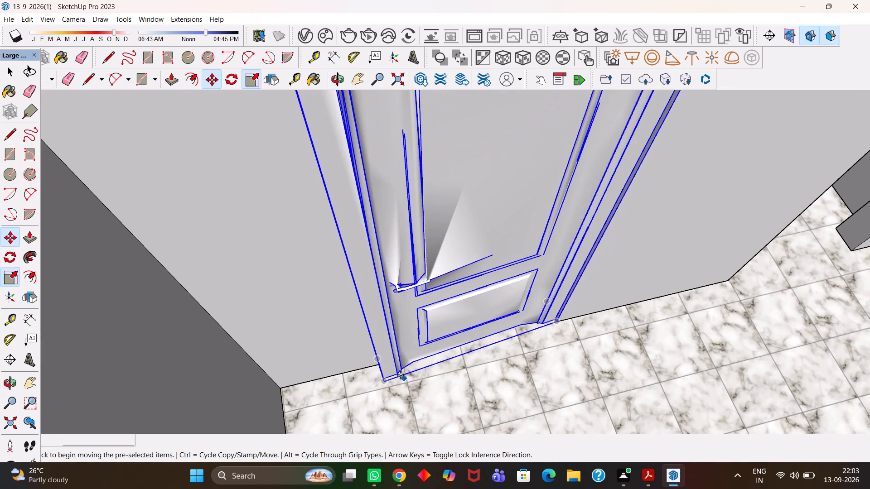
left_click_drag(386, 380, 384, 375)
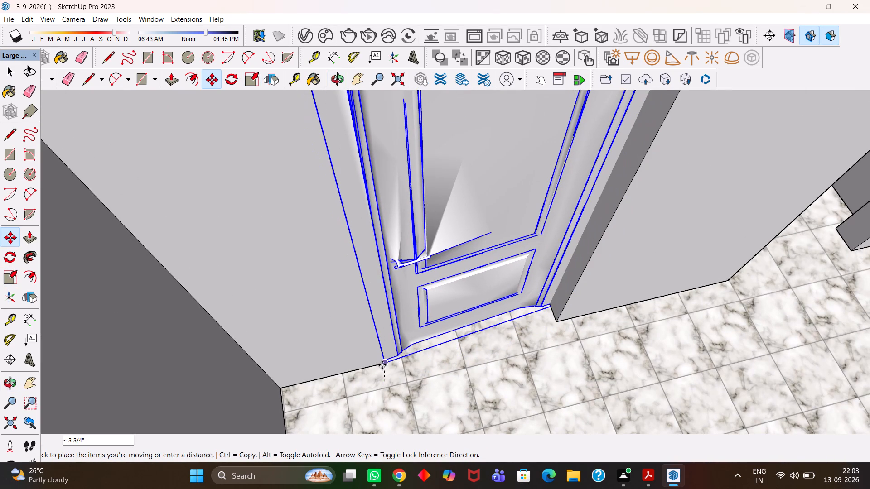
left_click(382, 365)
Inspect how the widened door sits in the side doorway, from close up and from across the room.
scroll(382, 365, "down", 7)
key("h")
scroll(418, 347, "up", 7)
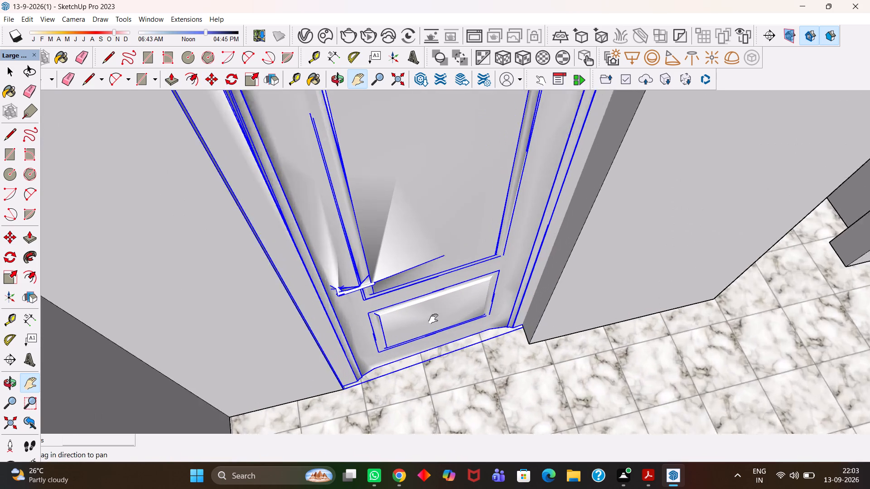
scroll(433, 319, "up", 2)
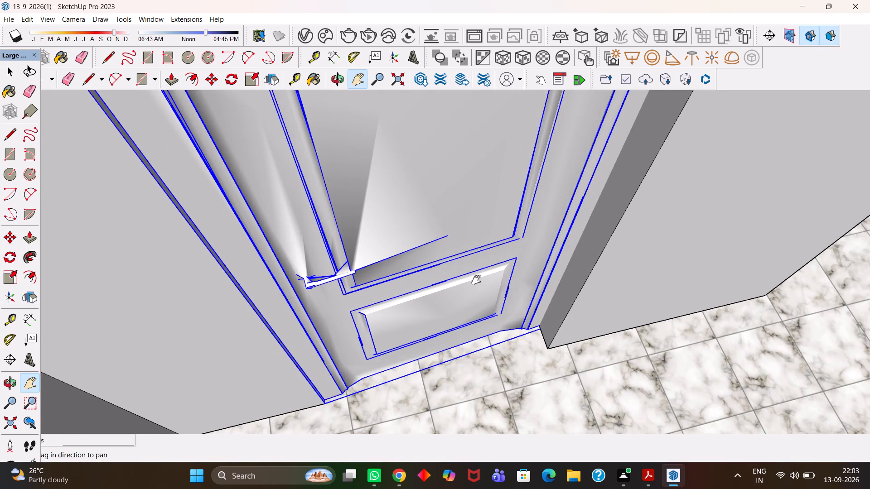
scroll(456, 314, "down", 6)
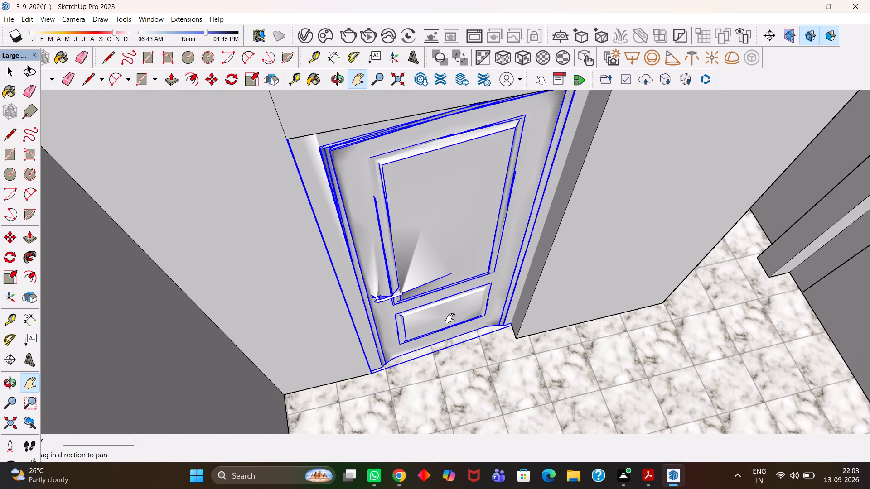
scroll(450, 318, "down", 4)
left_click_drag(429, 311, 452, 355)
scroll(503, 391, "up", 3)
middle_click_drag(472, 363, 426, 316)
scroll(430, 321, "up", 1)
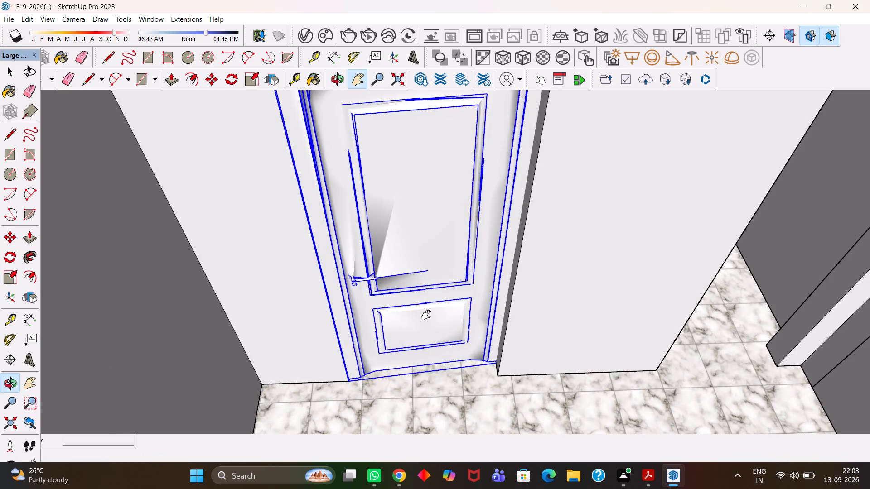
scroll(426, 315, "down", 3)
scroll(430, 324, "up", 3)
scroll(430, 324, "down", 11)
scroll(431, 322, "up", 4)
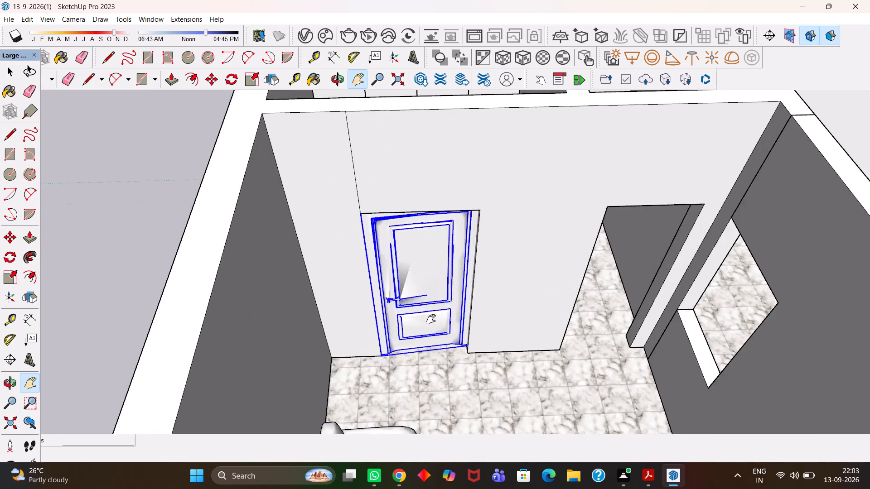
scroll(431, 320, "down", 6)
middle_click_drag(440, 334, 483, 395)
scroll(455, 360, "up", 7)
scroll(423, 314, "up", 1)
scroll(418, 310, "down", 3)
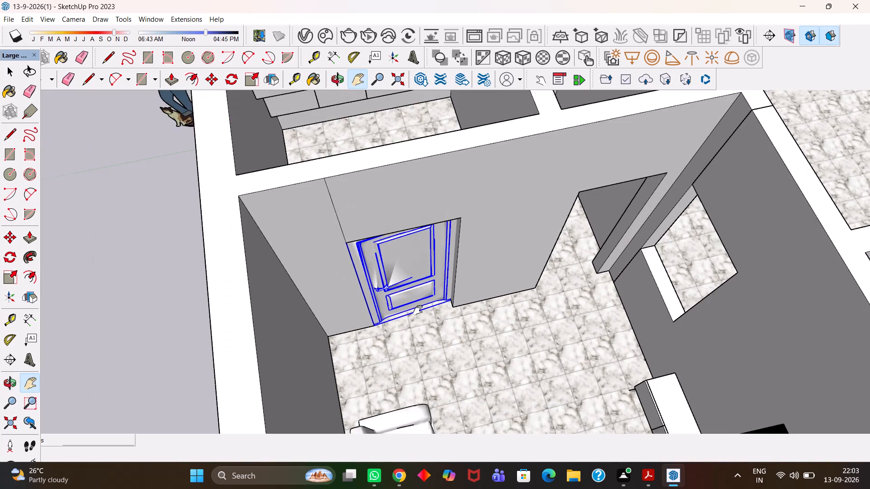
Move the door about 5' 11" along the same wall to the second doorway near the room corner.
key("m")
scroll(427, 321, "down", 4)
scroll(427, 316, "up", 3)
left_click(447, 303)
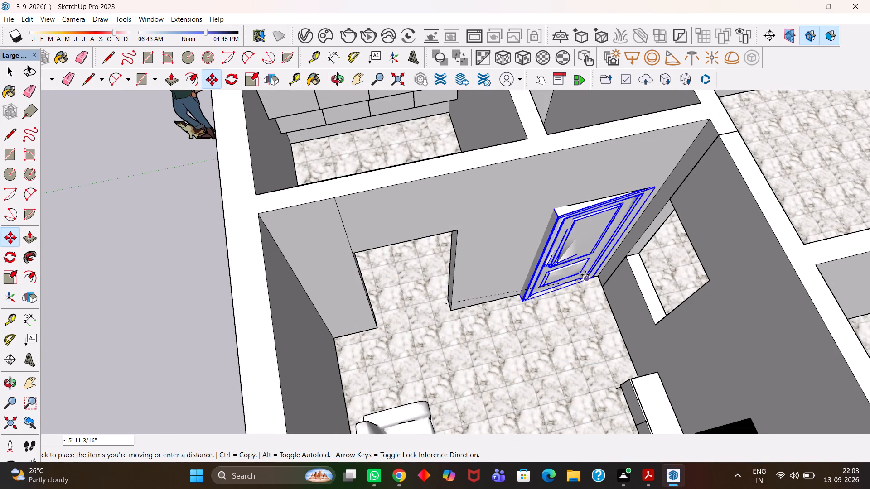
left_click(585, 275)
Examine the moved door's frame and top edge against the opening of the doorway near the room corner.
scroll(586, 276, "up", 7)
scroll(580, 295, "down", 6)
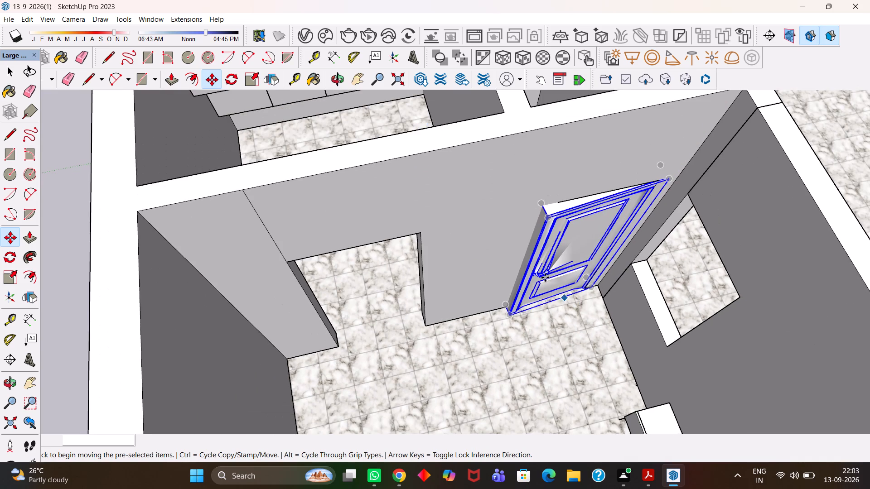
middle_click(506, 246)
middle_click_drag(533, 302, 485, 260)
scroll(485, 260, "up", 2)
key("h")
left_click_drag(594, 253, 420, 306)
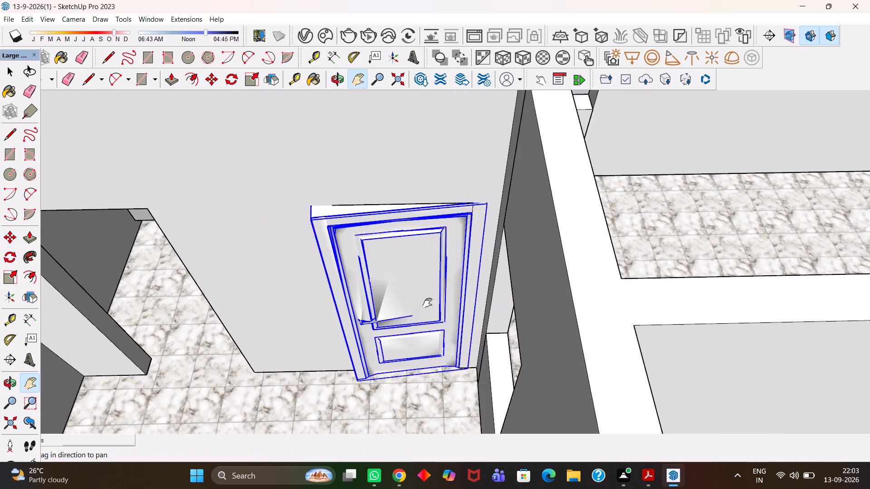
scroll(427, 302, "down", 5)
scroll(415, 300, "up", 2)
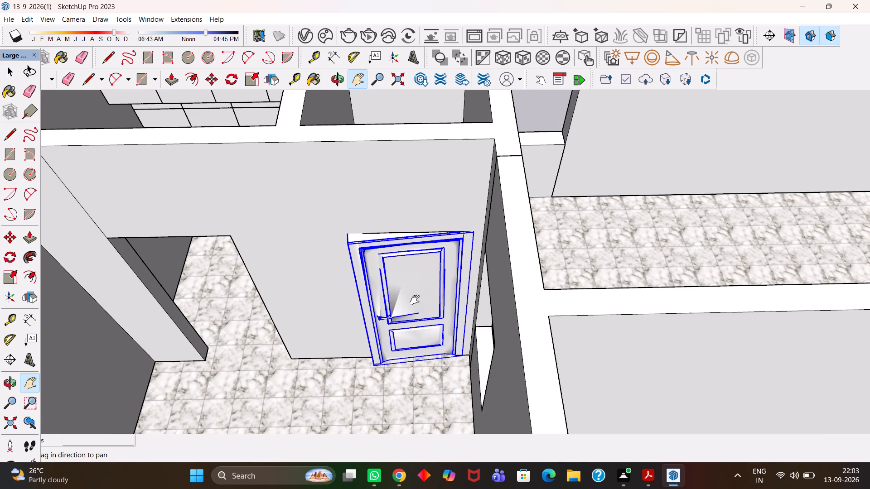
scroll(366, 235, "up", 7)
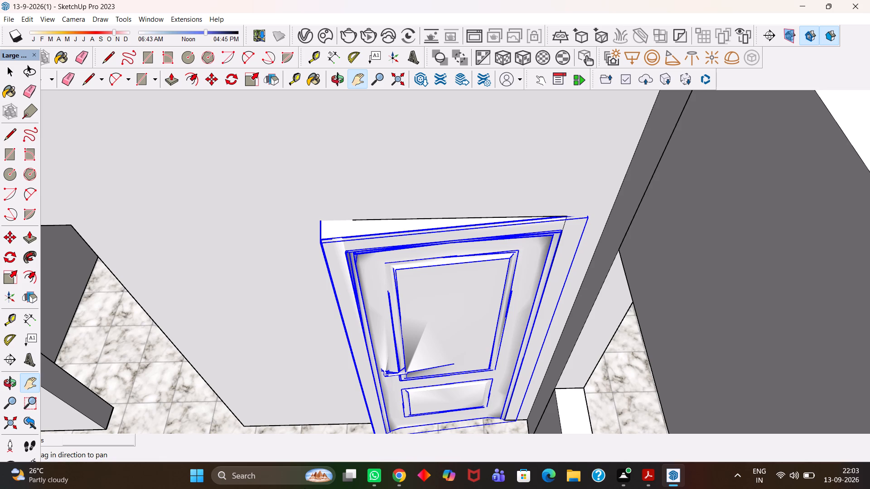
scroll(304, 488, "up", 3)
scroll(302, 488, "down", 2)
scroll(315, 488, "up", 4)
scroll(472, 342, "up", 3)
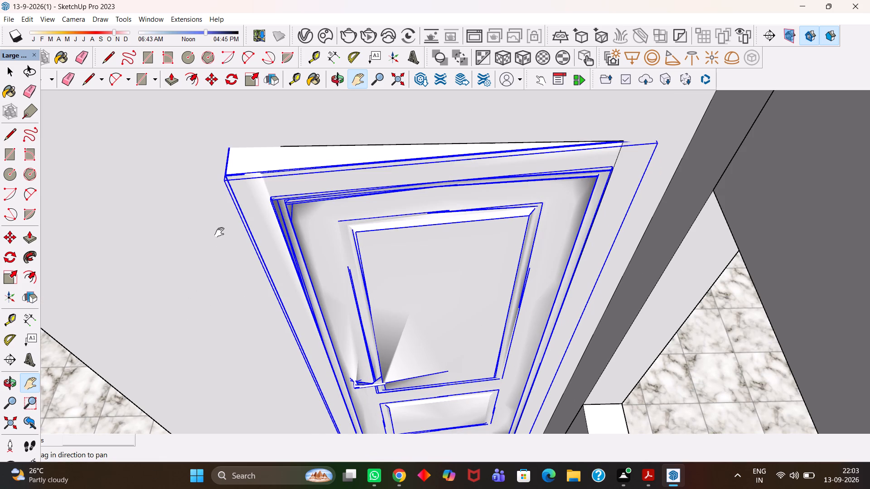
scroll(285, 231, "down", 5)
scroll(320, 285, "up", 4)
scroll(320, 285, "down", 4)
scroll(319, 285, "up", 2)
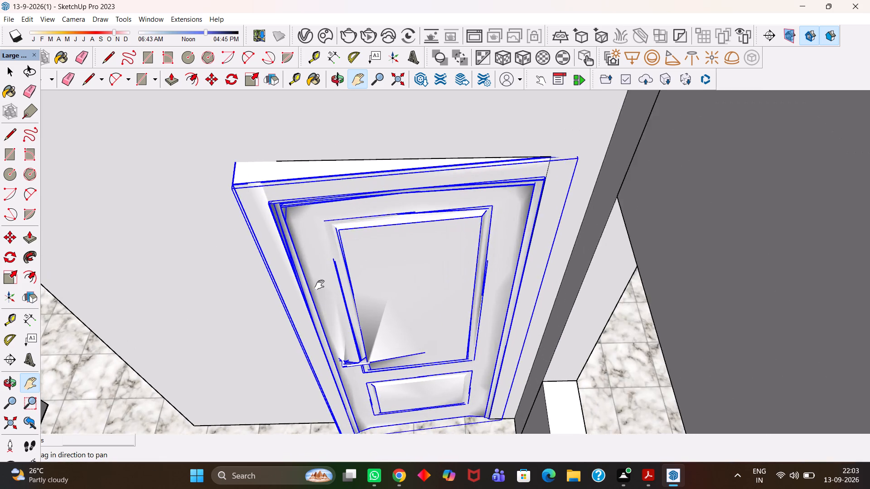
scroll(319, 285, "up", 3)
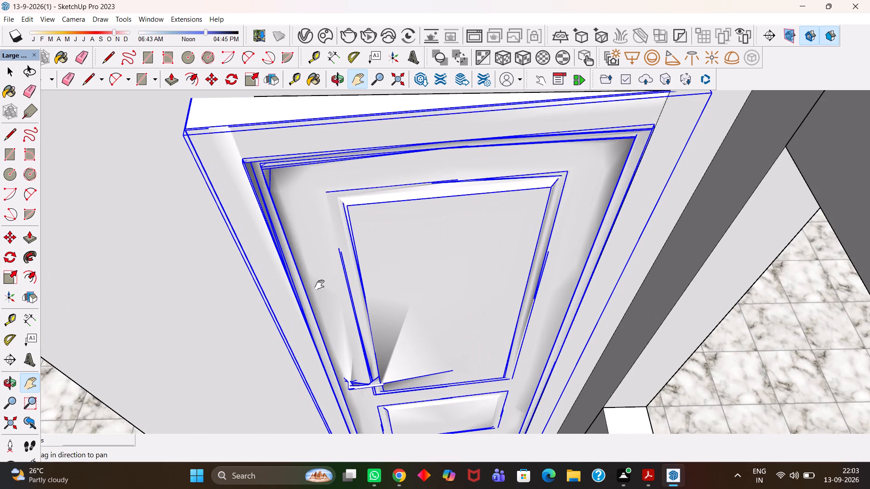
scroll(319, 285, "down", 5)
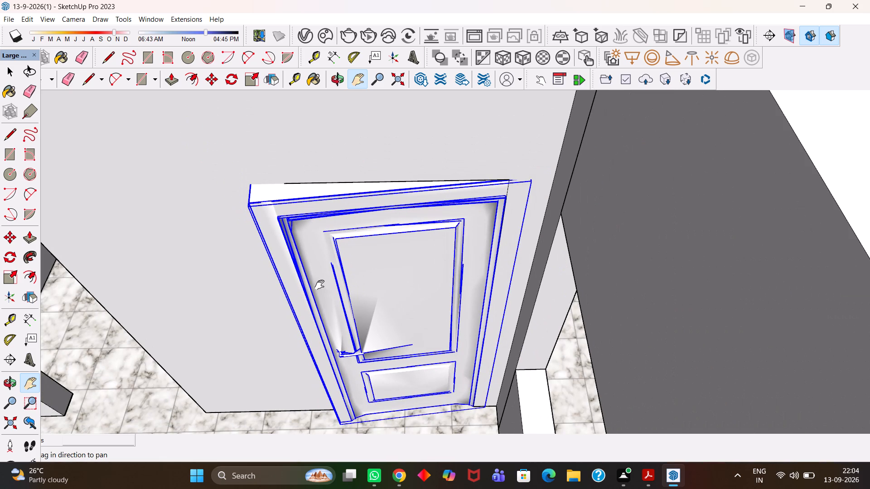